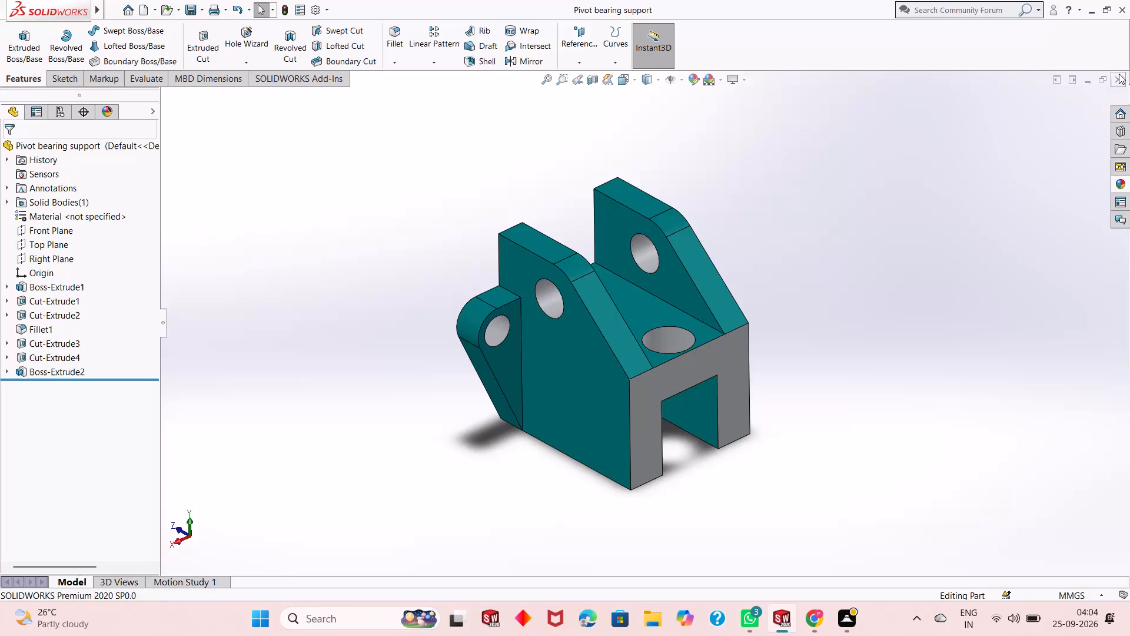
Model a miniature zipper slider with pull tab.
Close the Pivot bearing support part.
left_click(1119, 74)
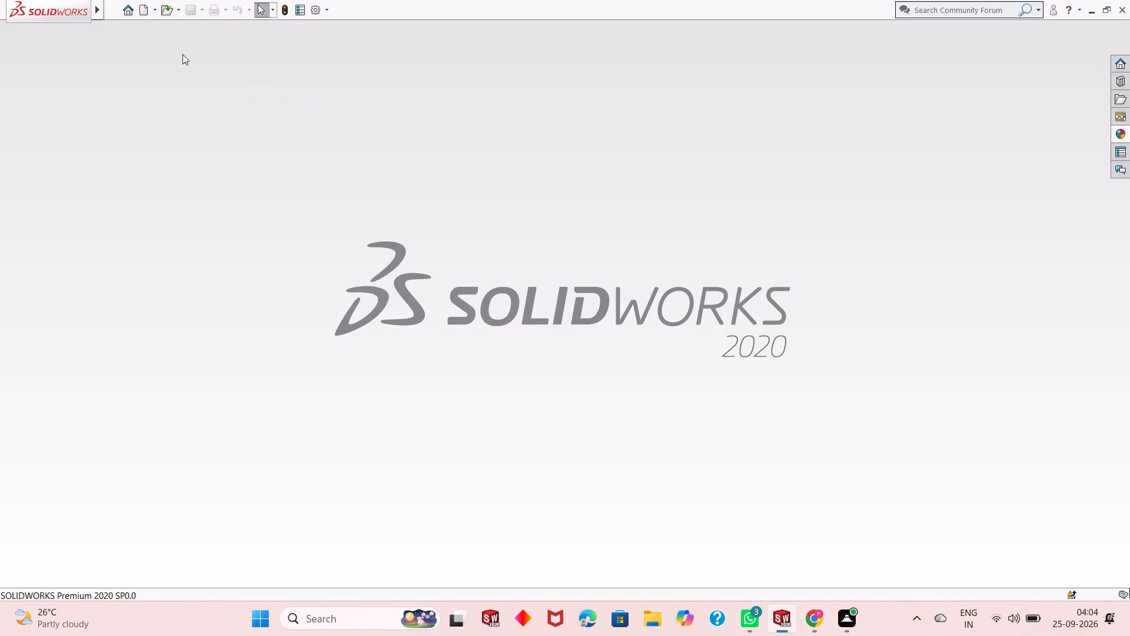
Create a new part document and open a sketch on the Top Plane.
left_click(141, 11)
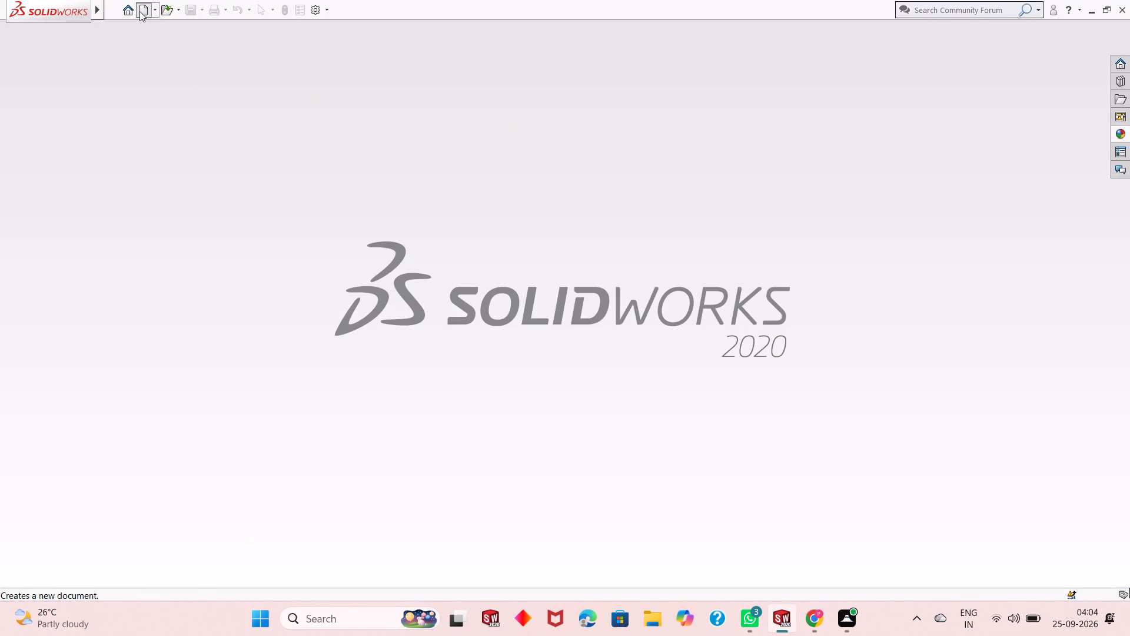
double_click(258, 283)
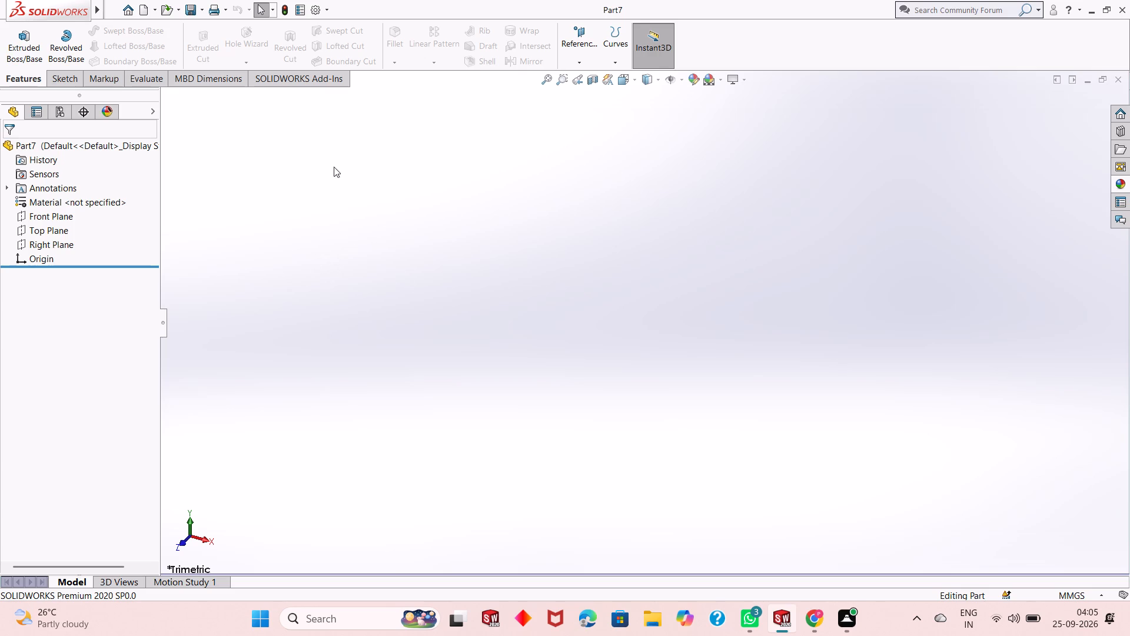
left_click(62, 228)
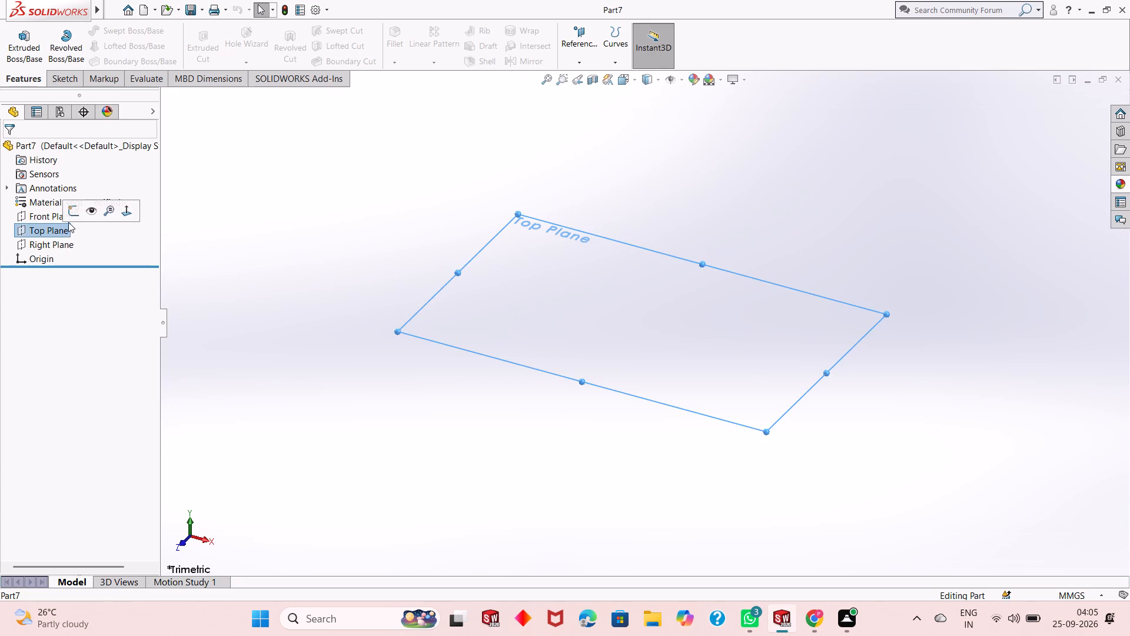
left_click(72, 216)
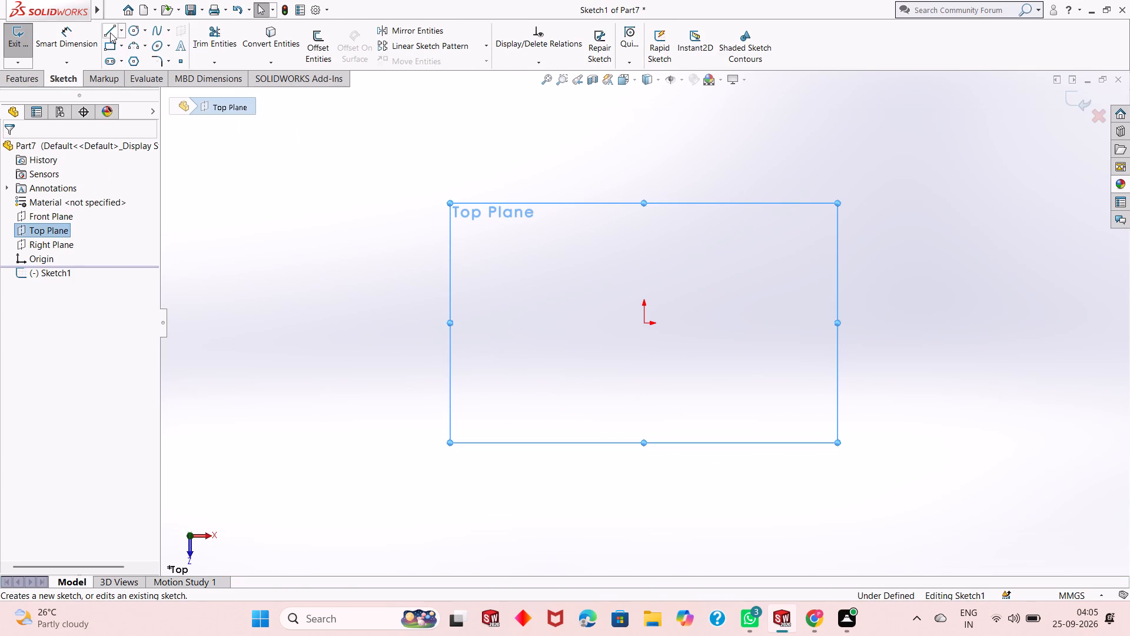
Sketch a vertical midpoint line centred on the origin, with a half-length of 4.5/2 mm.
left_click(110, 32)
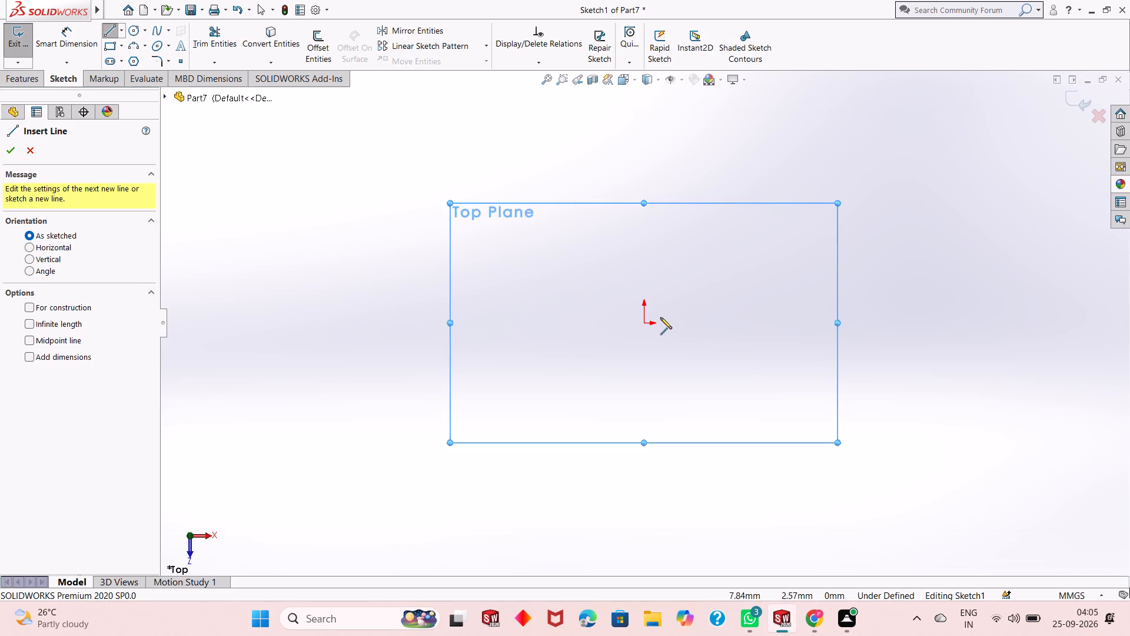
key("Escape")
left_click(124, 31)
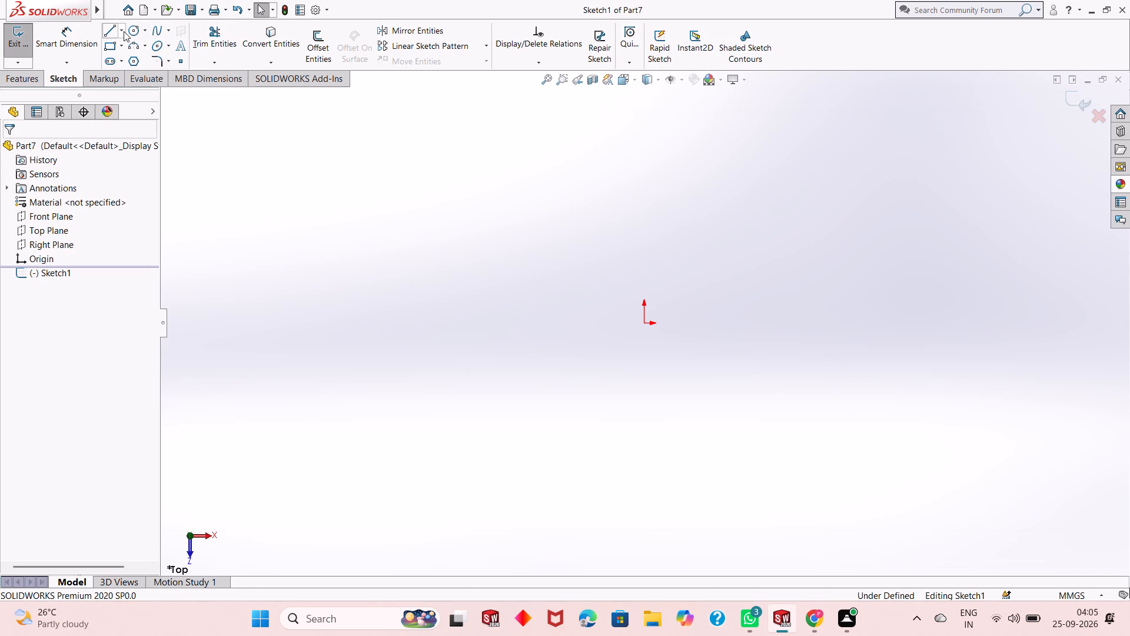
left_click(145, 72)
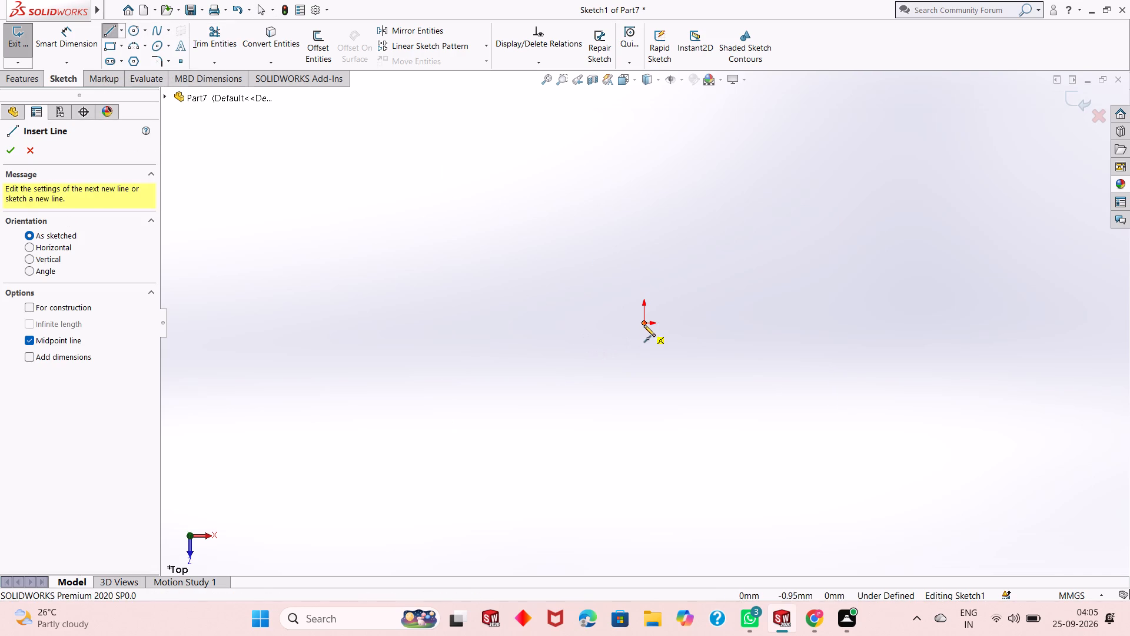
left_click(644, 325)
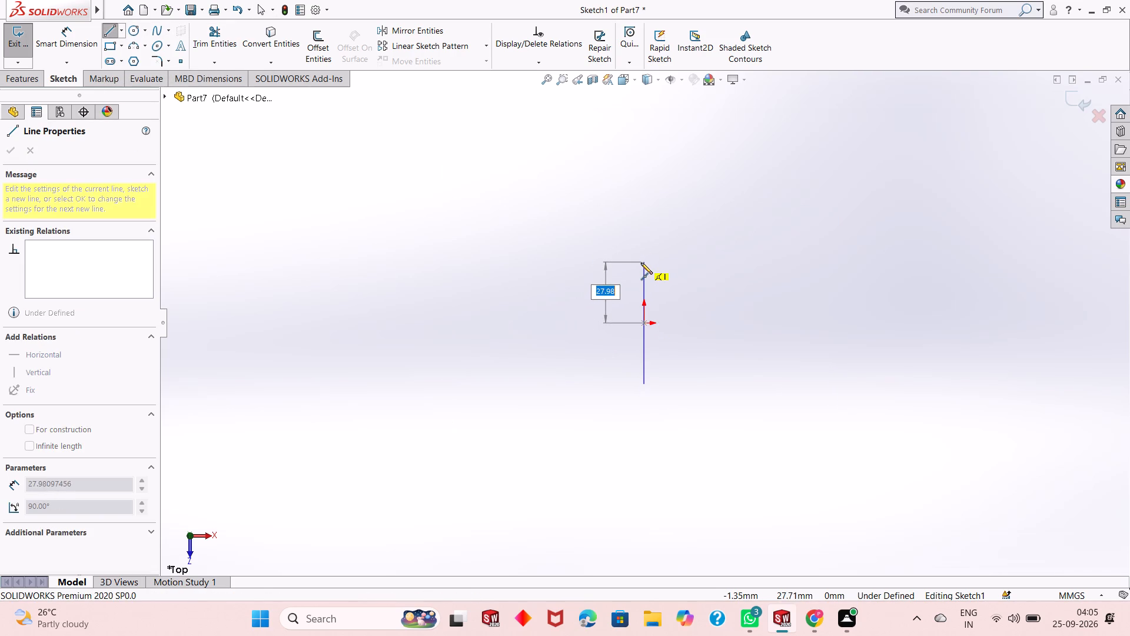
type("4.5")
type("/2")
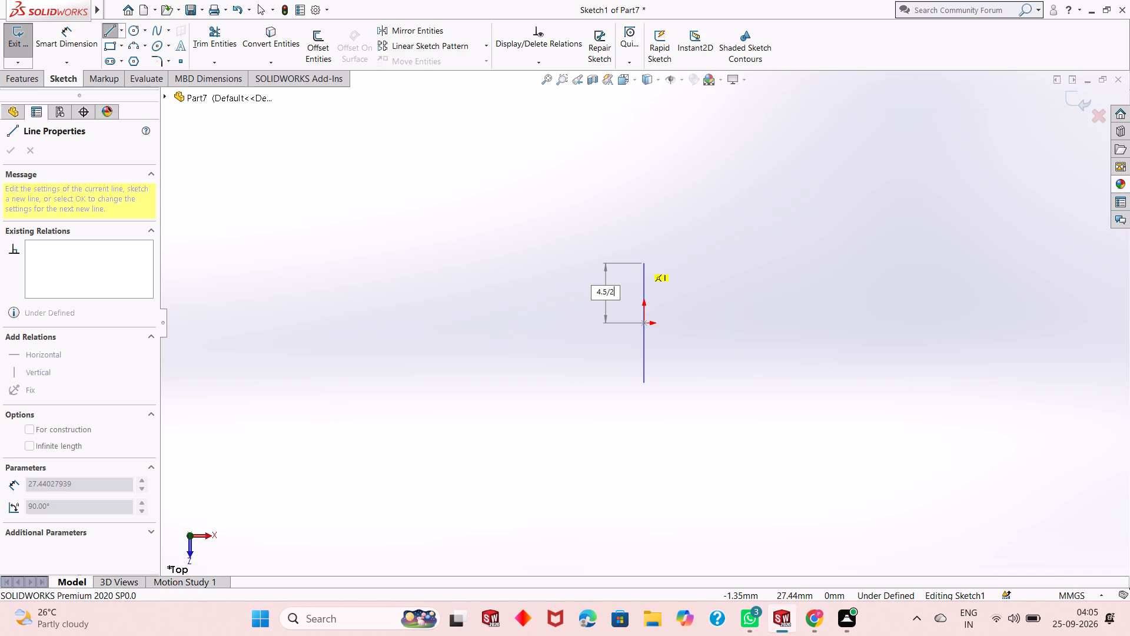
key("Return")
scroll(665, 350, "down", 2)
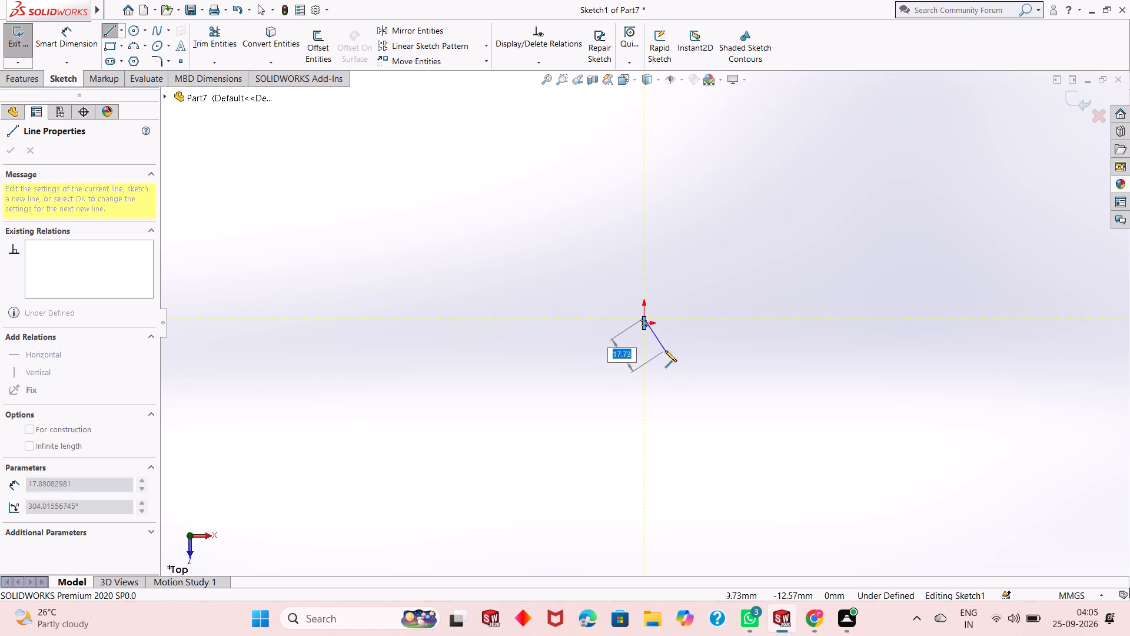
scroll(665, 350, "down", 1)
scroll(642, 309, "down", 9)
key("Escape")
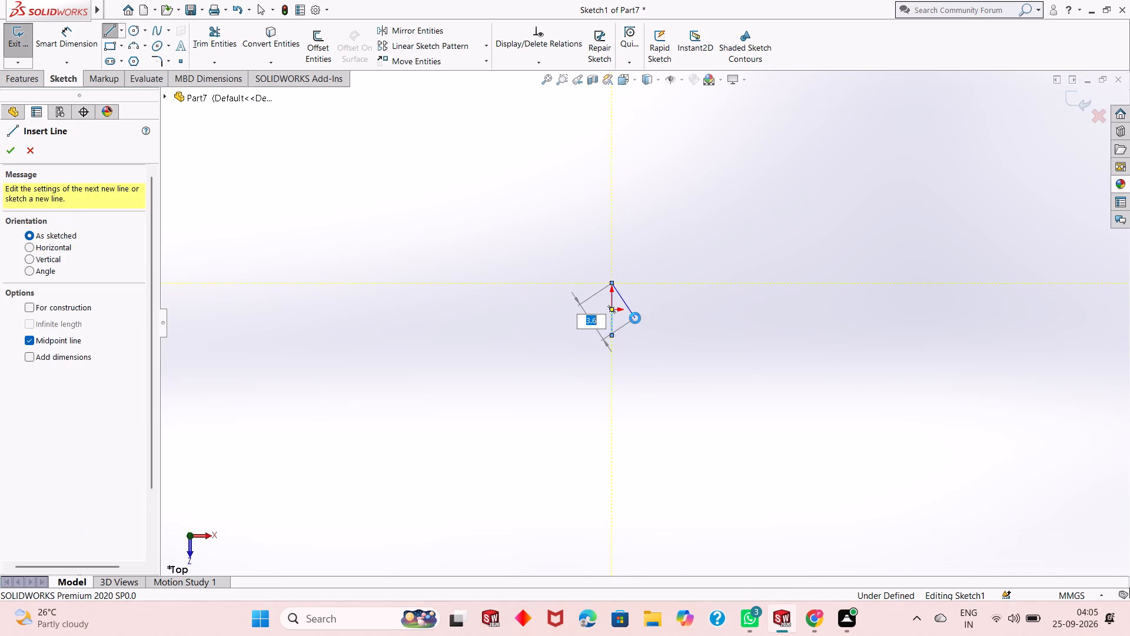
scroll(629, 321, "down", 8)
scroll(610, 321, "up", 4)
scroll(607, 319, "down", 1)
key("Escape")
Dimension the overall length of the vertical line through the origin, accepting its value.
left_click(77, 40)
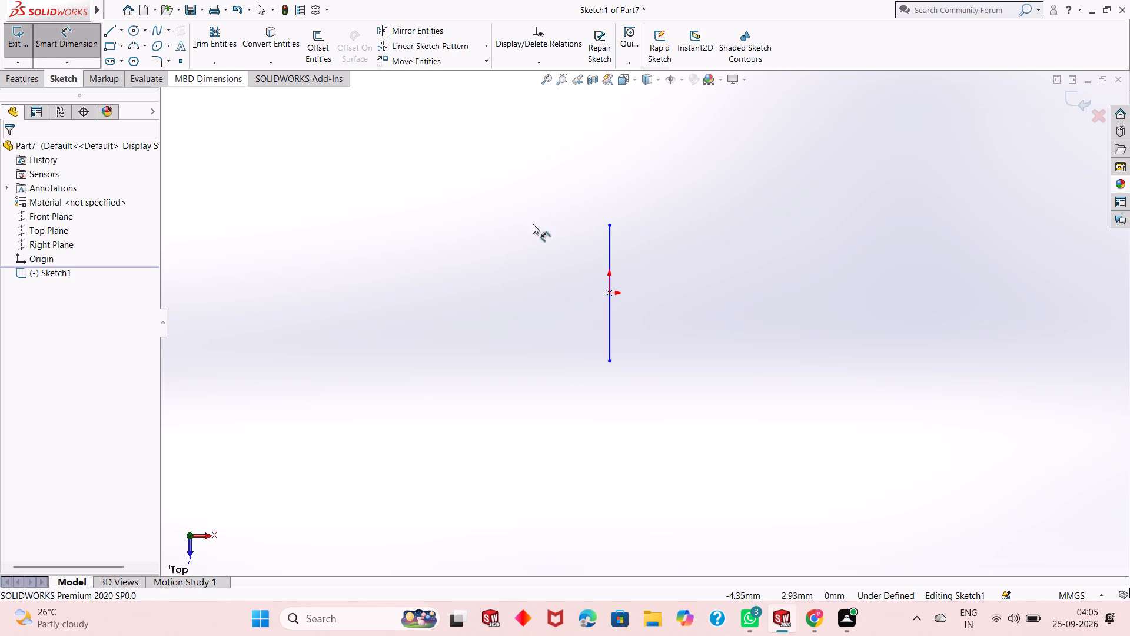
left_click(610, 248)
left_click(713, 249)
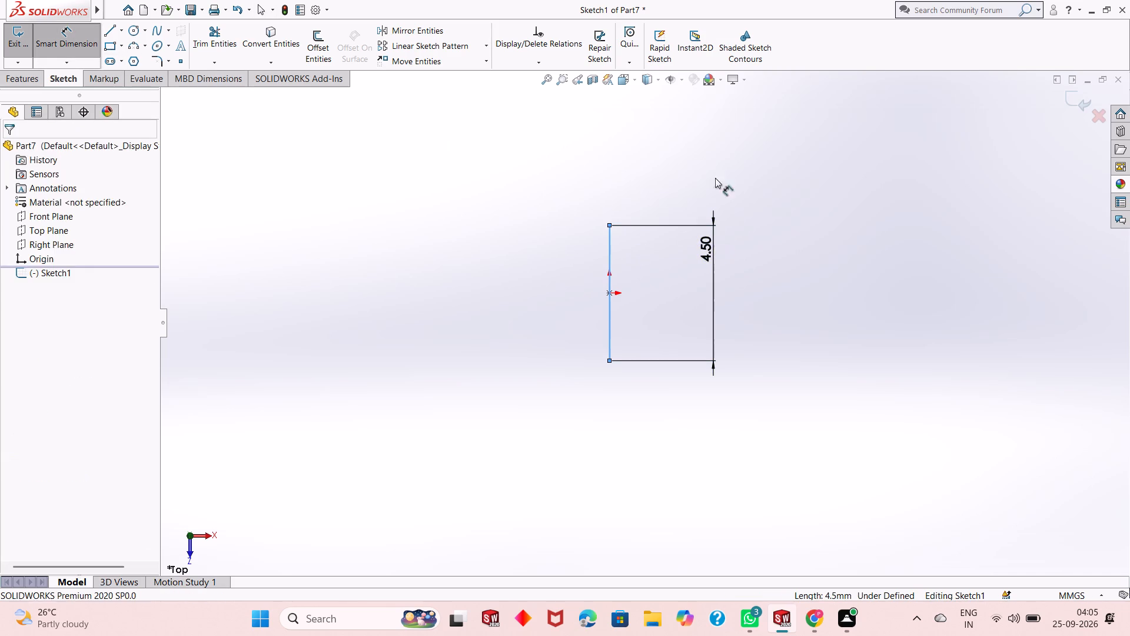
left_click(666, 226)
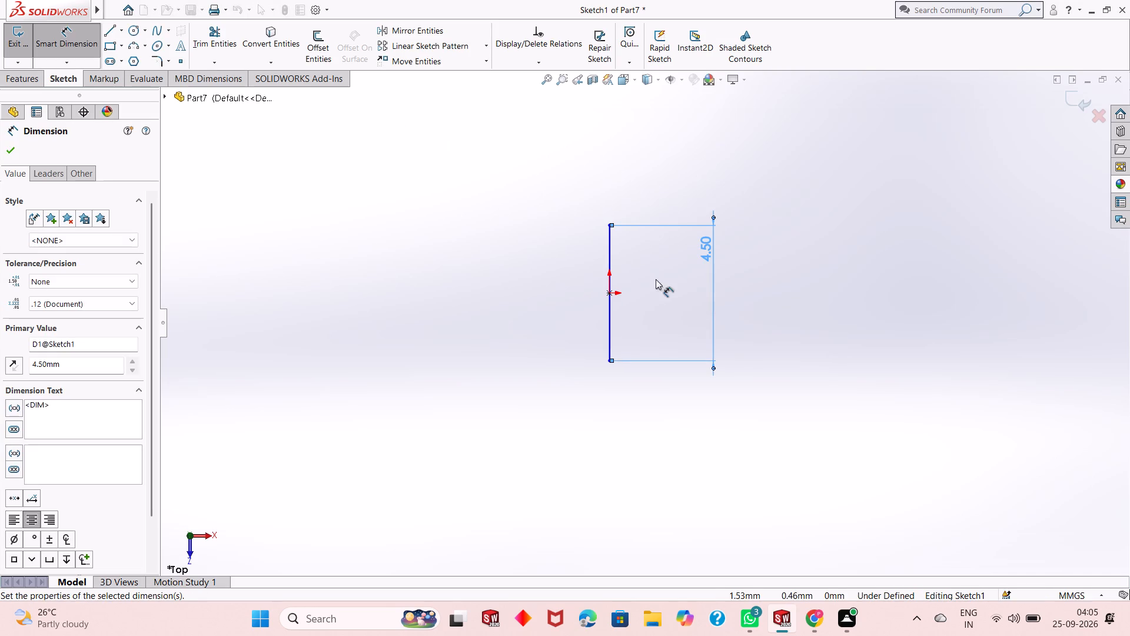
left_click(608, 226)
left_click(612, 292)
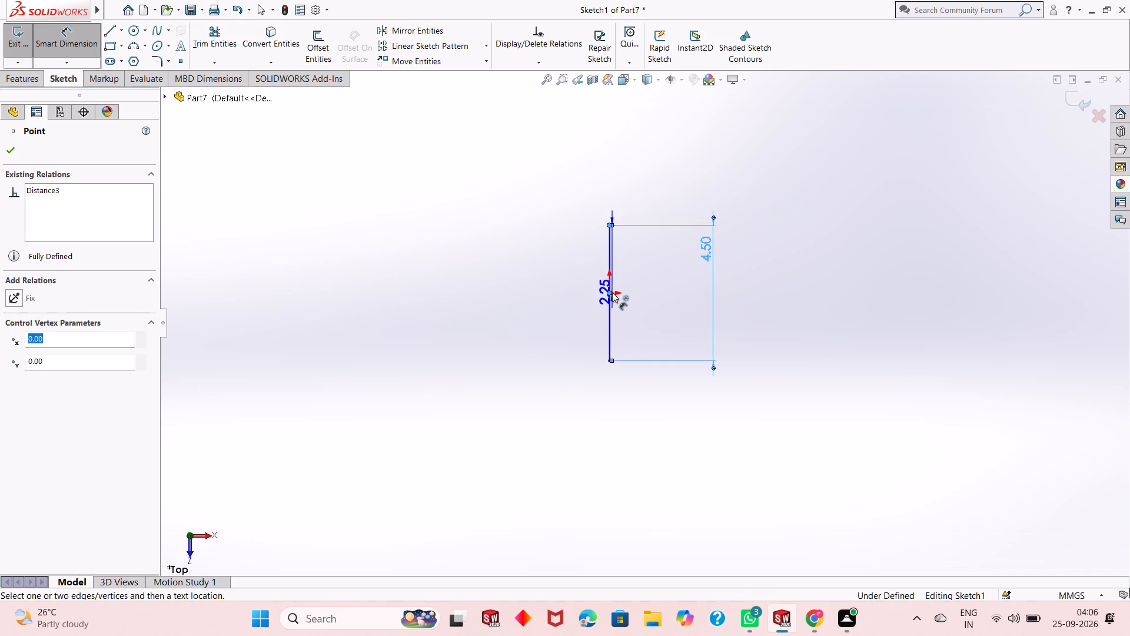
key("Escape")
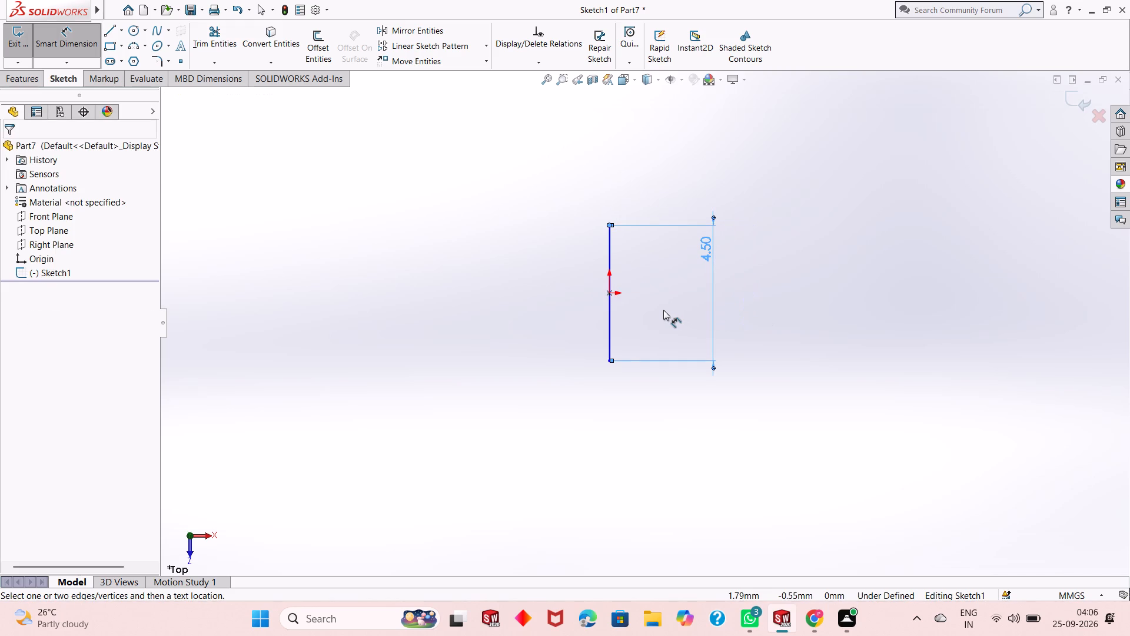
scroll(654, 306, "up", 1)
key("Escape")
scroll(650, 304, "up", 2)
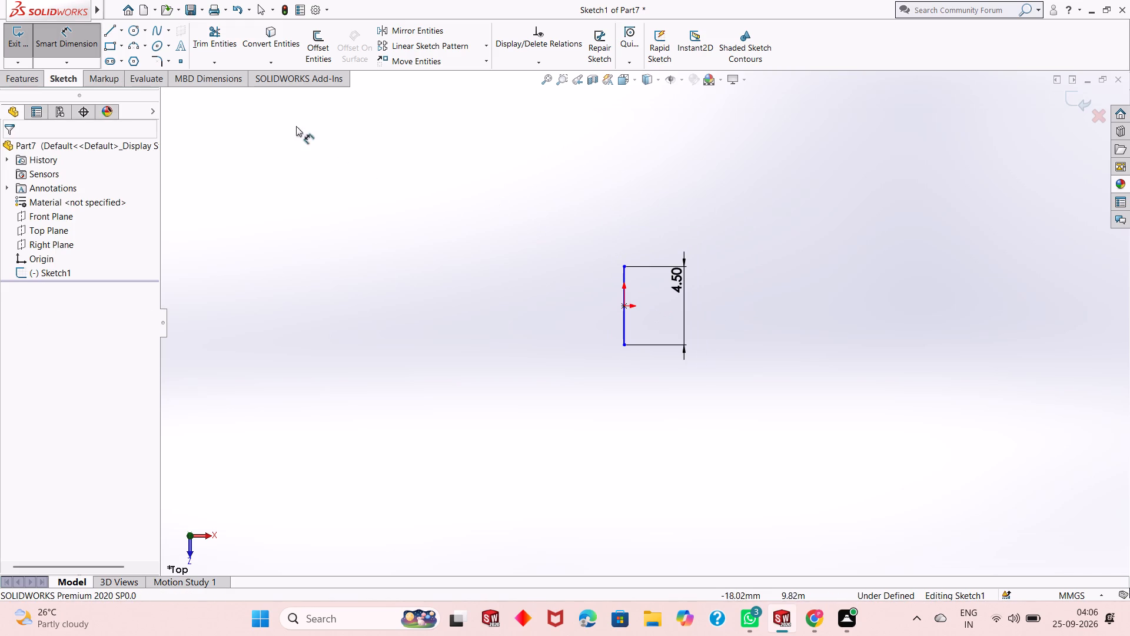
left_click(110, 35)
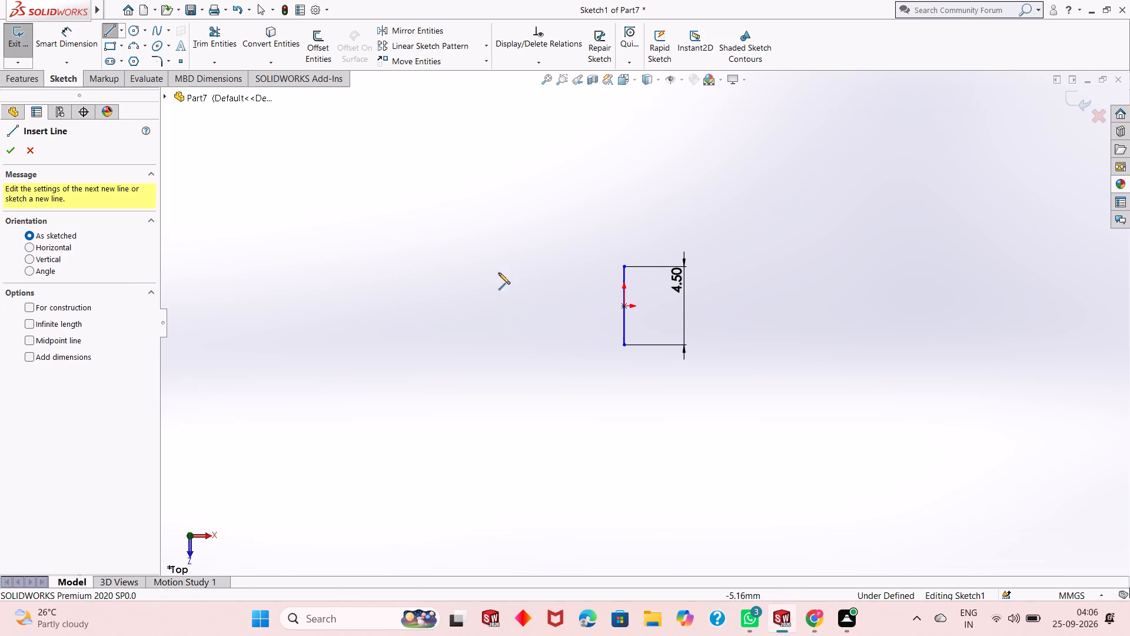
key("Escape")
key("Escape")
Sketch a second vertical midpoint line level with the origin, about 5.5 mm to its left, with a half-length of 3 mm.
left_click(122, 34)
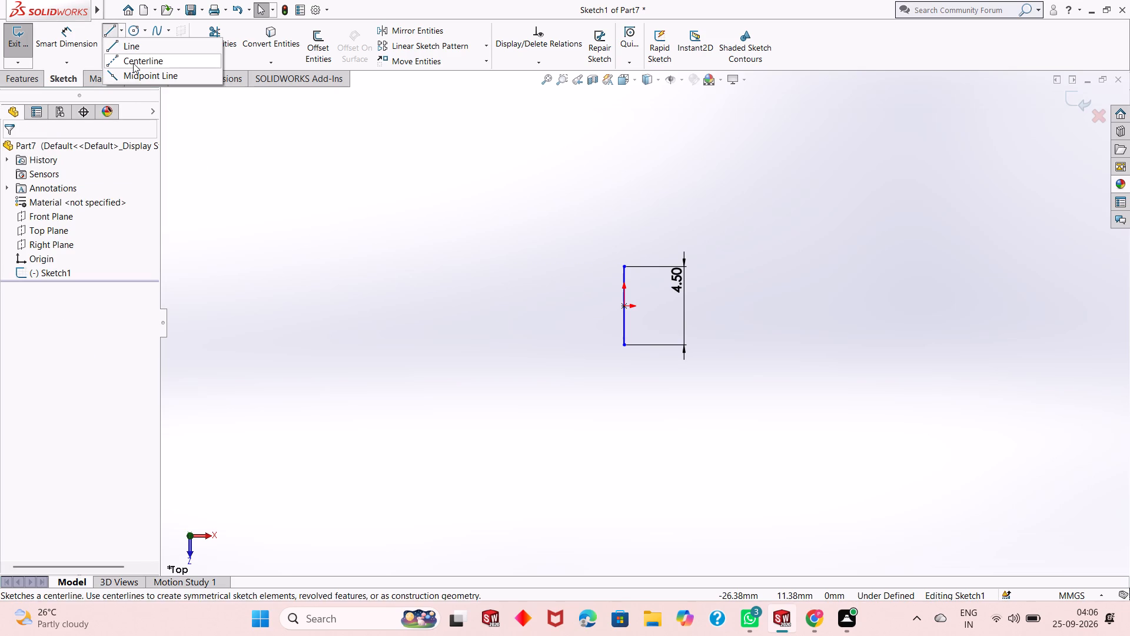
left_click(138, 74)
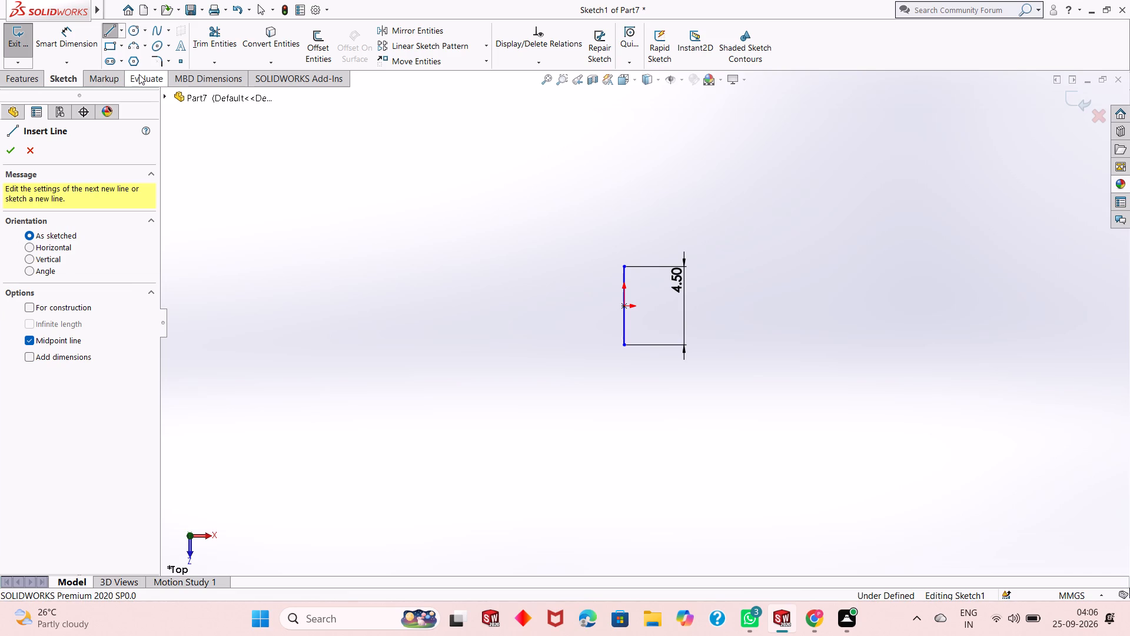
left_click(529, 305)
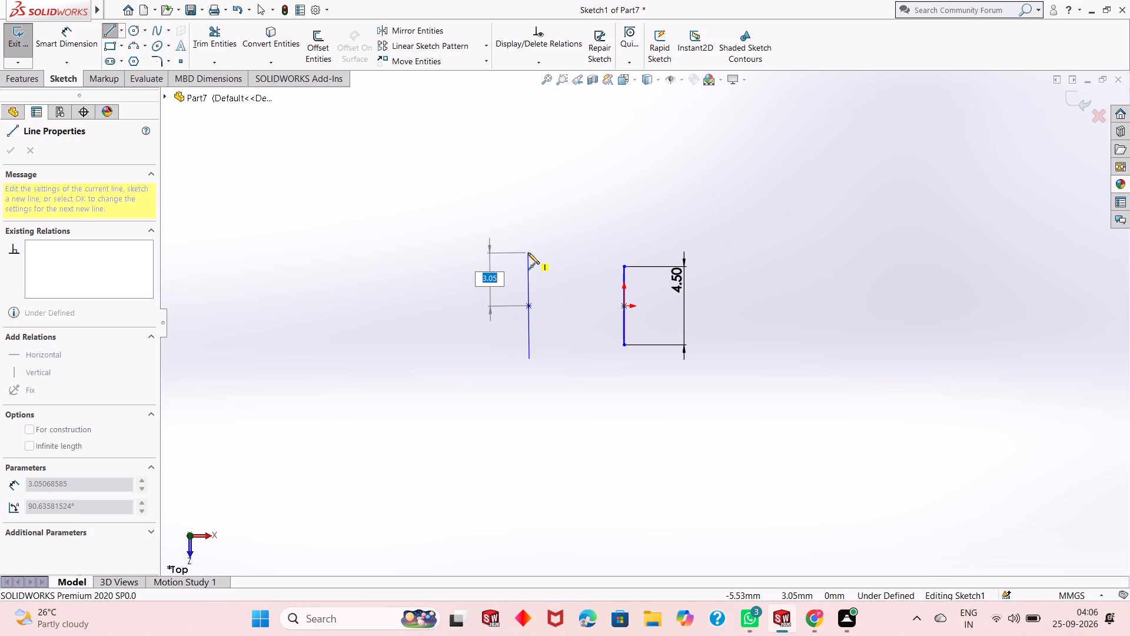
key("3")
key("Return")
right_click(484, 229)
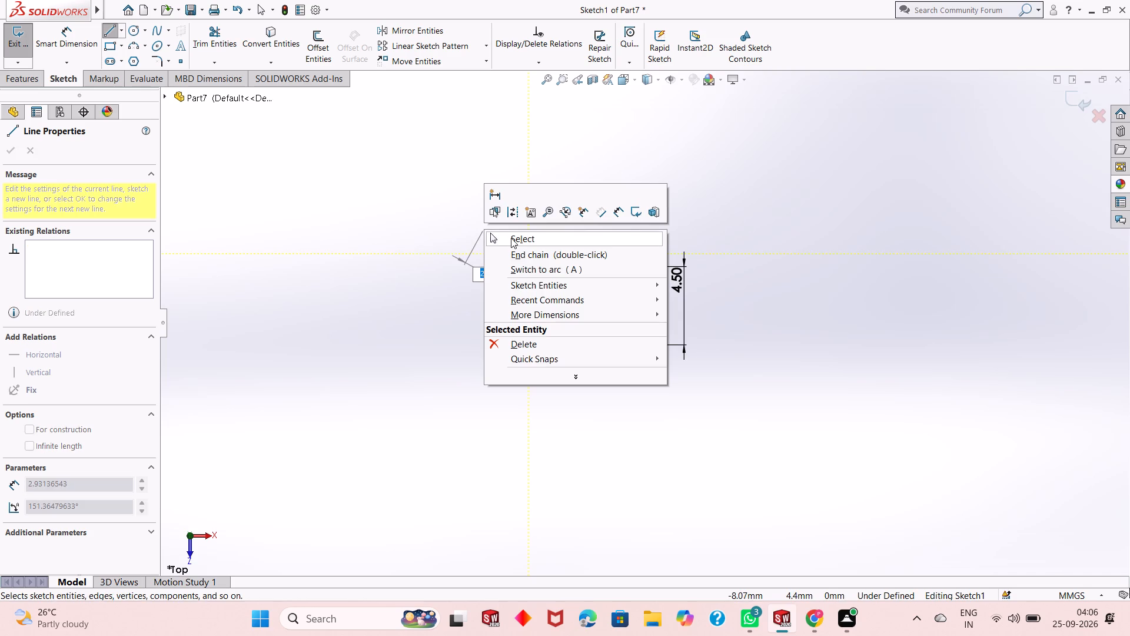
left_click(511, 238)
Dimension the vertical distance from the origin to the second line's lower endpoint, accepting its value.
left_click(65, 39)
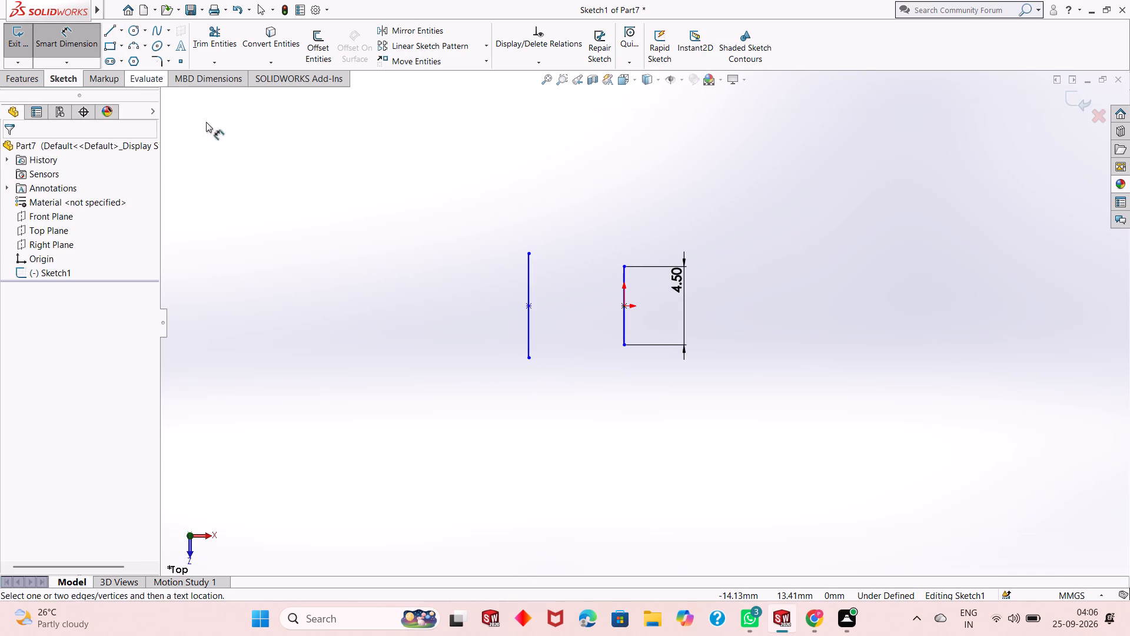
left_click(625, 305)
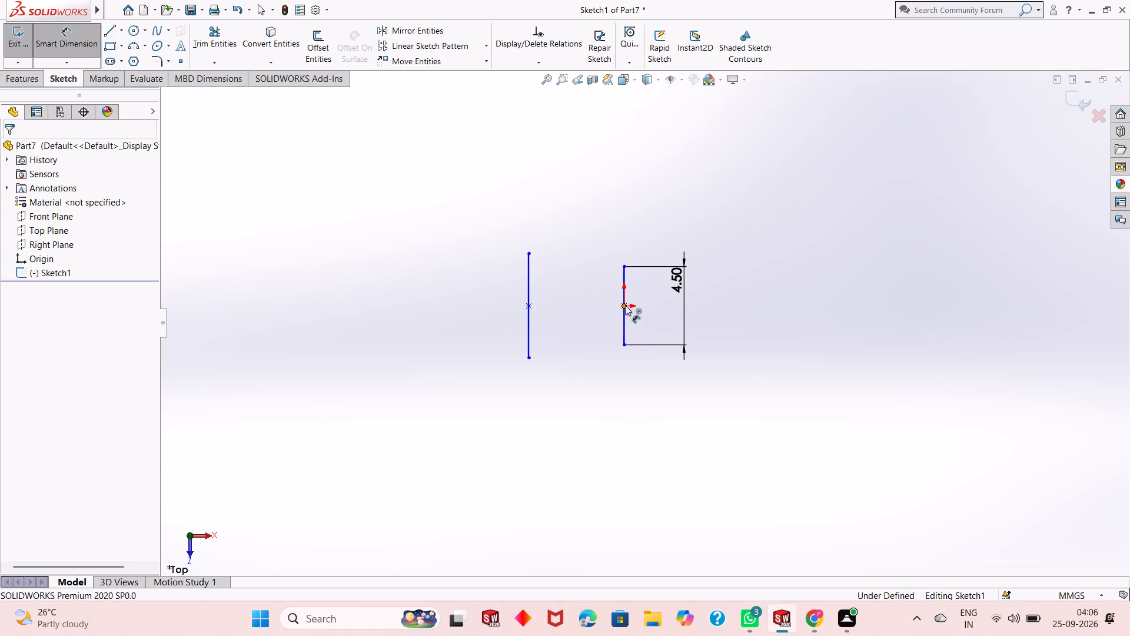
left_click(528, 356)
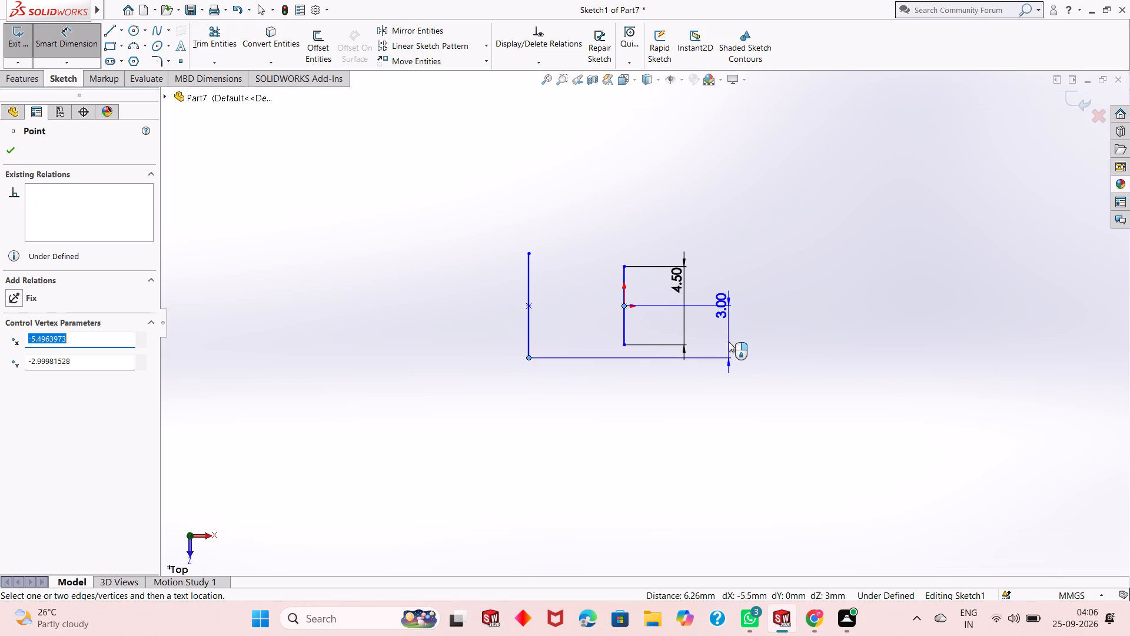
left_click(729, 342)
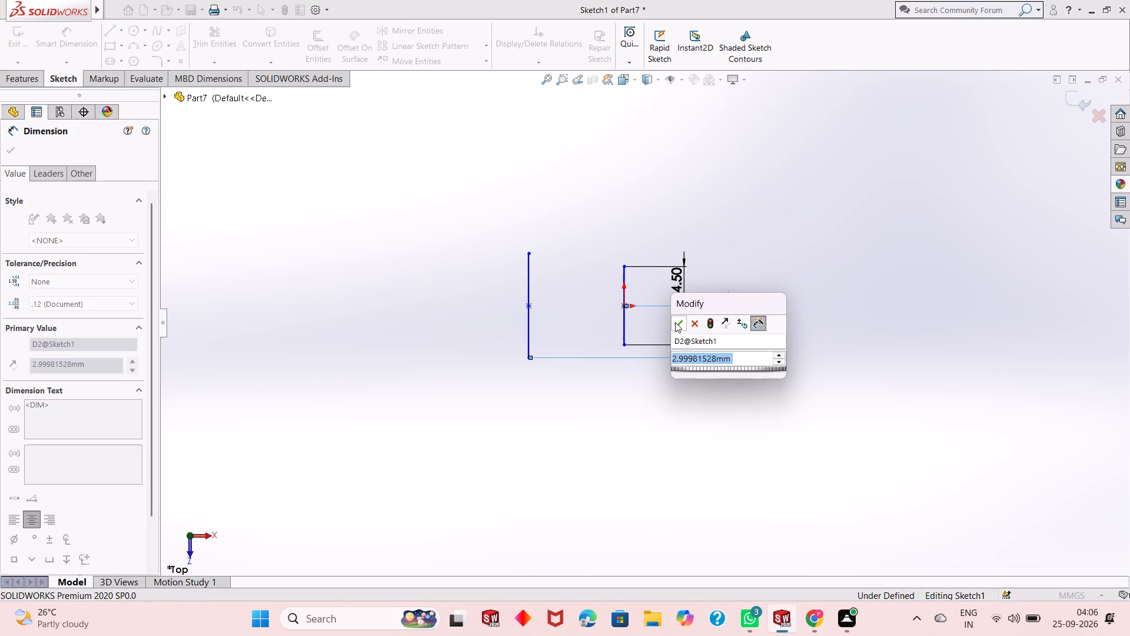
left_click(675, 322)
Dimension the overall length of the second vertical line, accepting its value.
left_click(529, 273)
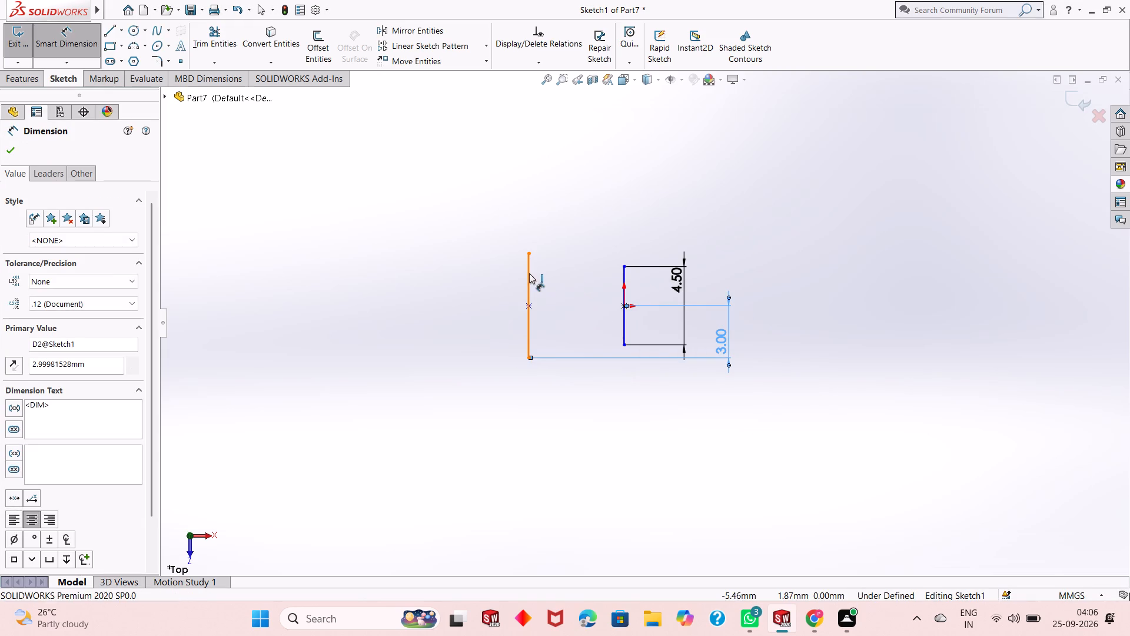
left_click(245, 230)
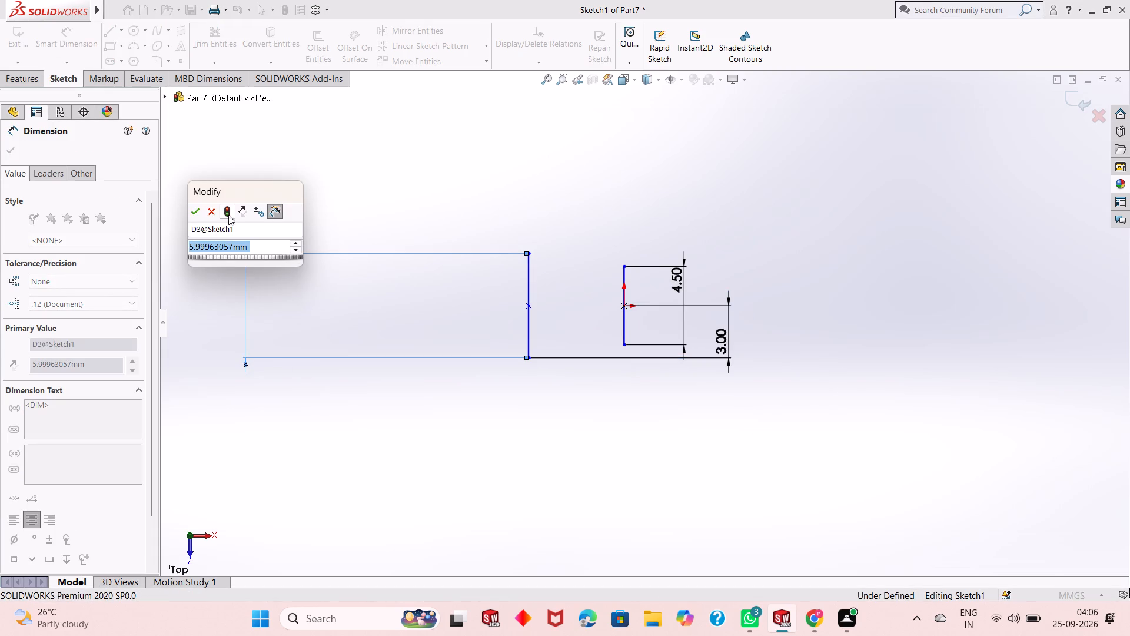
left_click(196, 210)
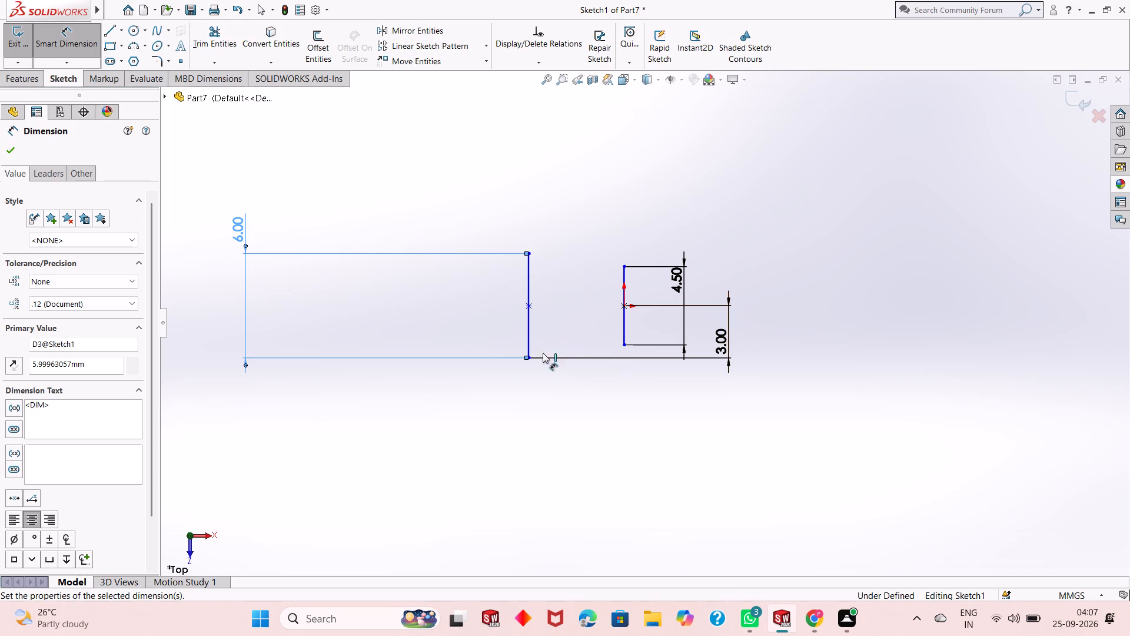
Dimension the horizontal distance between the two vertical lines as 12-3.1 mm.
left_click(531, 332)
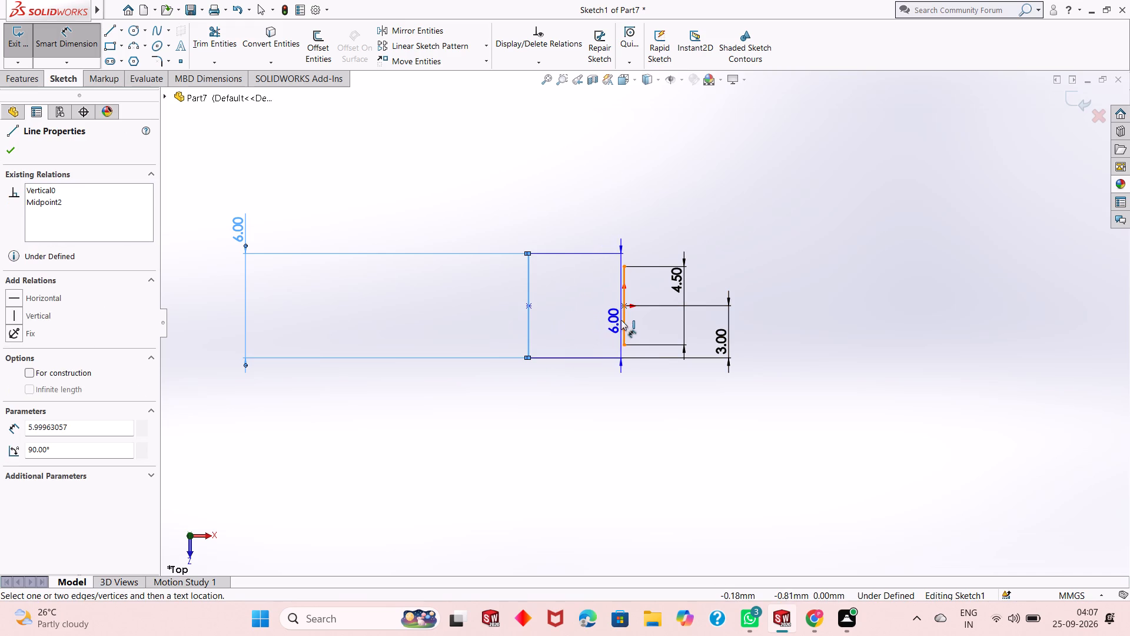
left_click(622, 318)
left_click(583, 419)
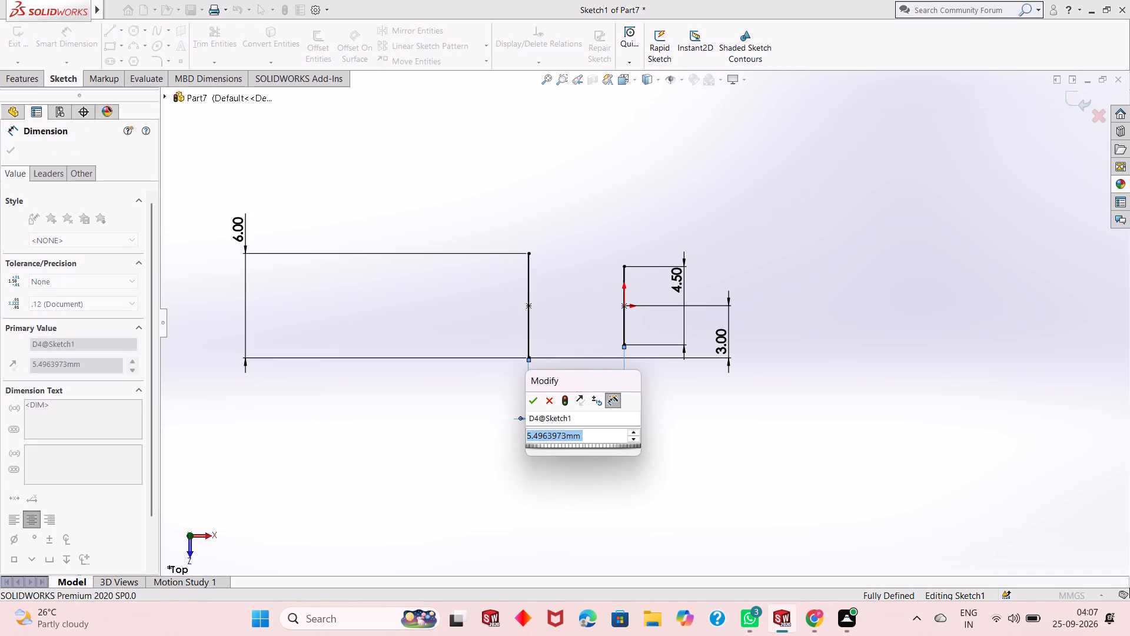
type("12-")
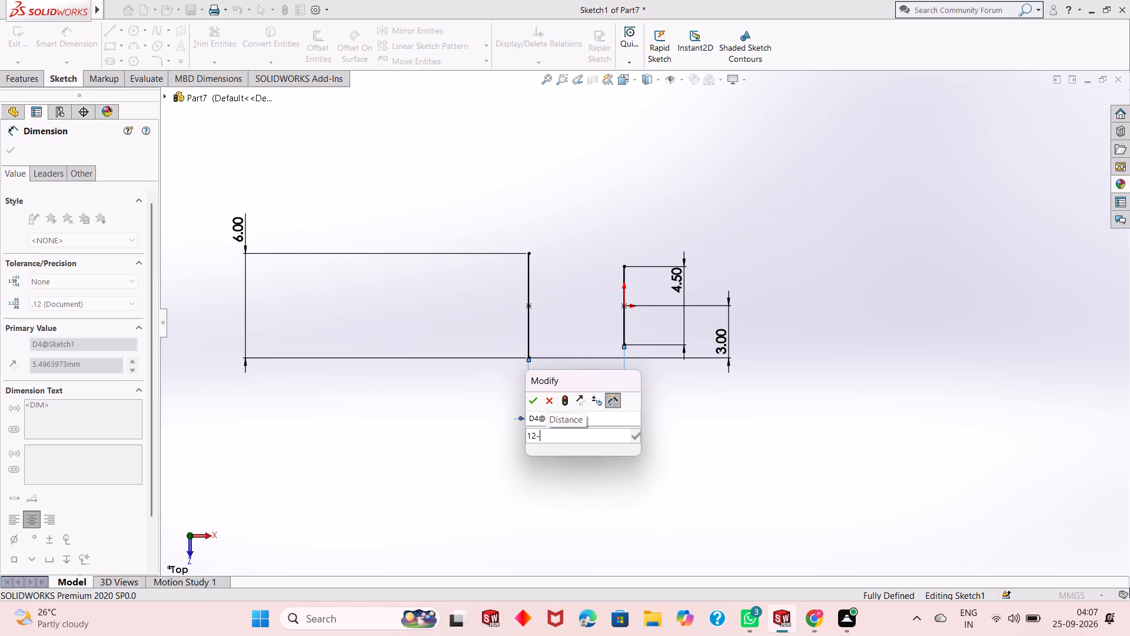
type("3.1")
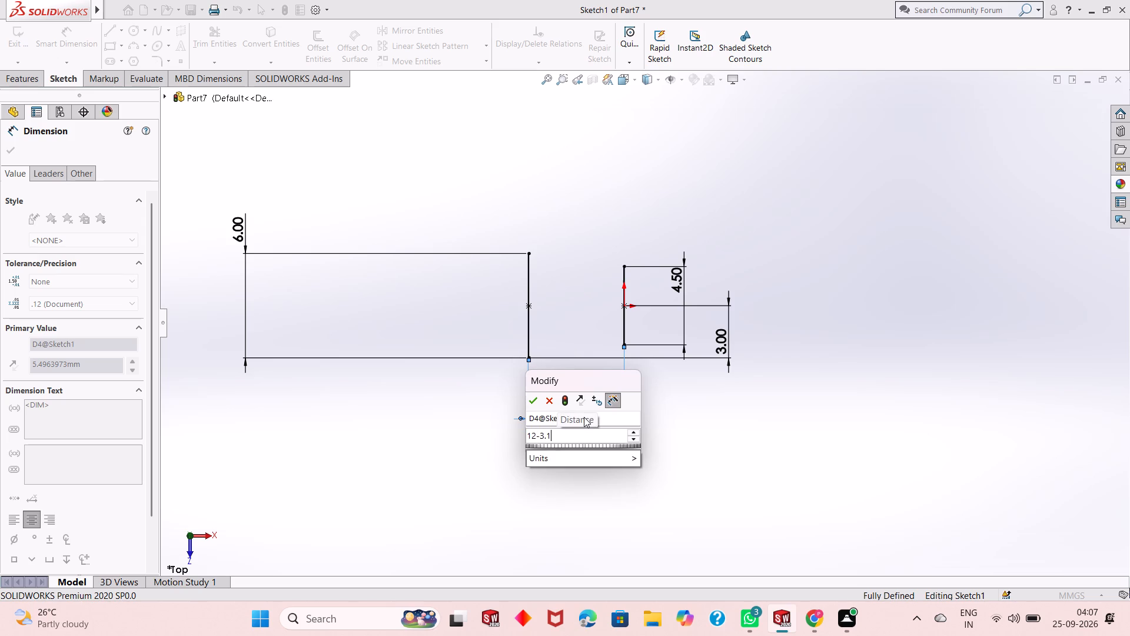
key("Return")
scroll(535, 410, "up", 1)
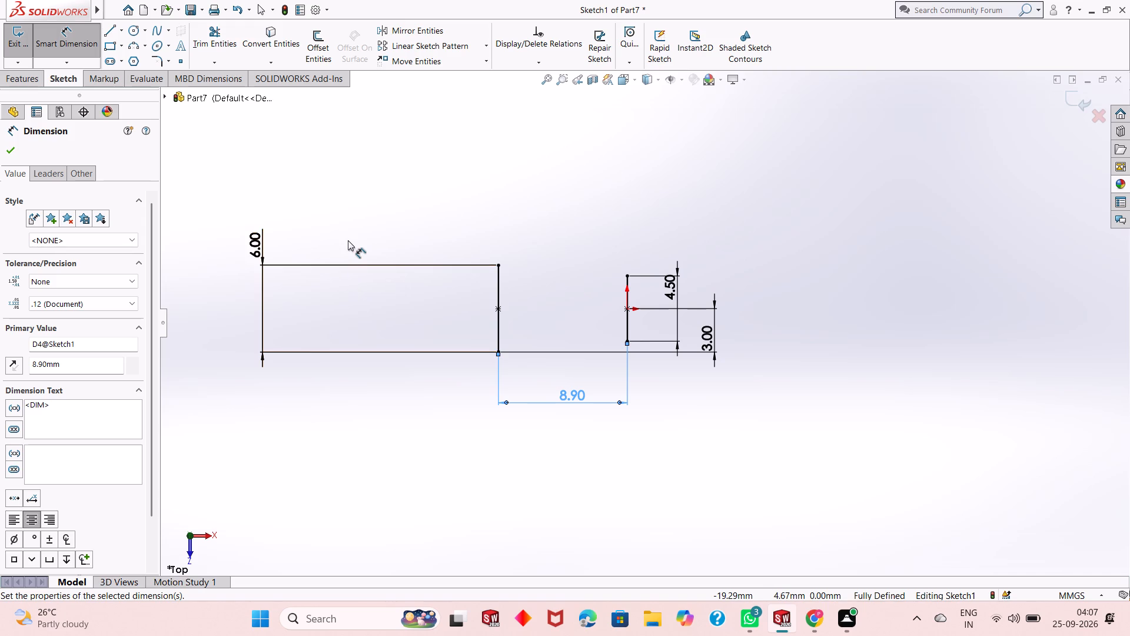
key("Escape")
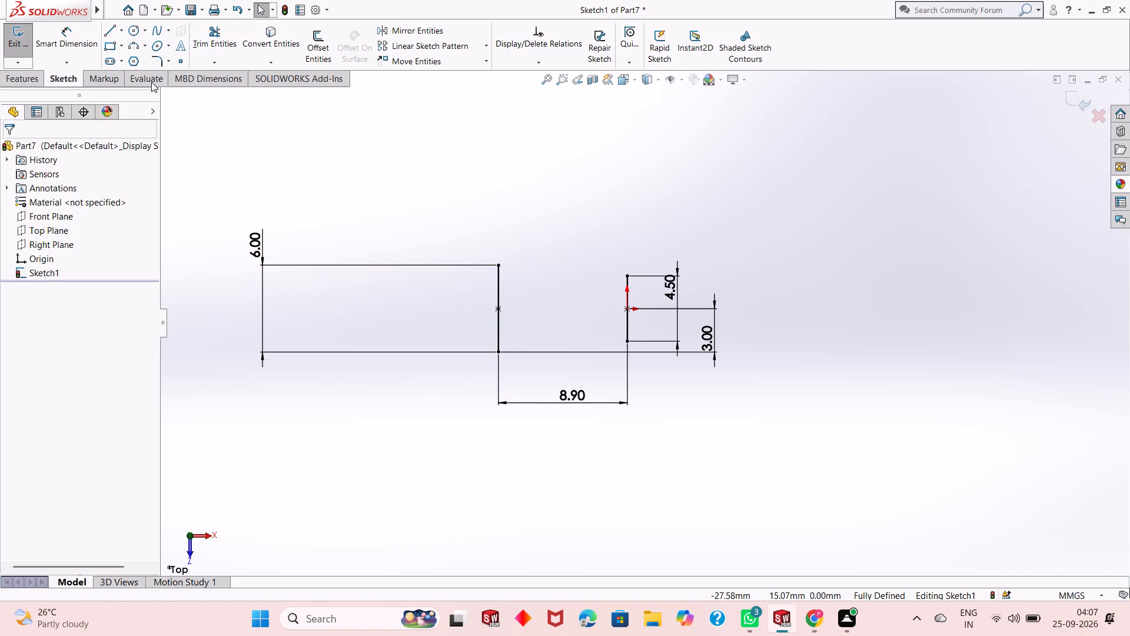
Place a sketch point level with the origin, about 3.9 mm to the left of the left vertical line.
left_click(179, 63)
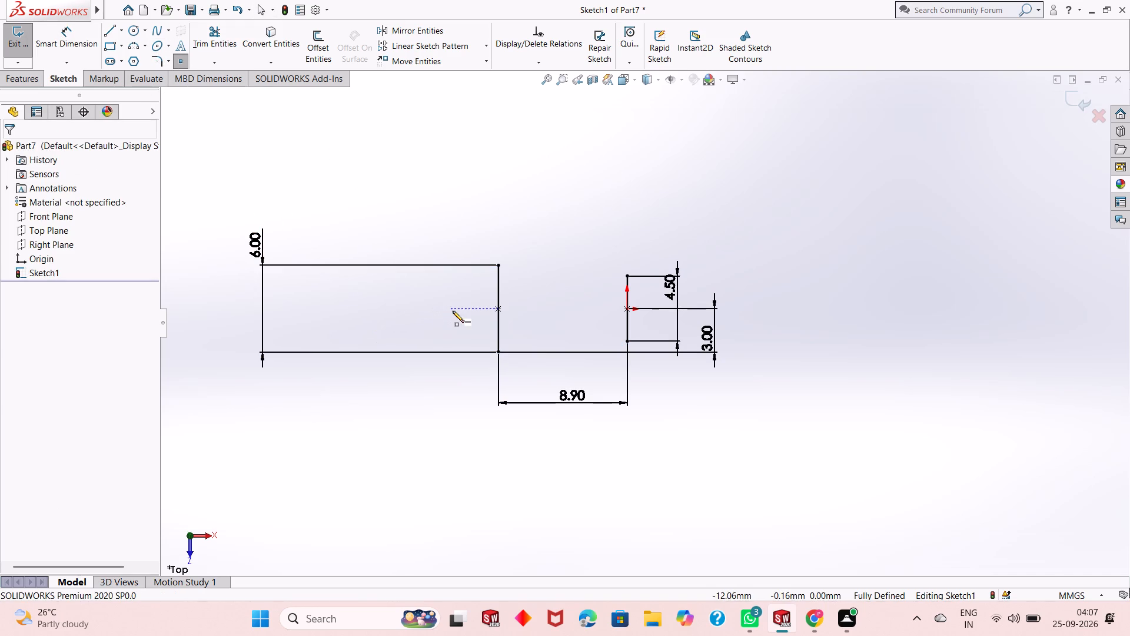
left_click(442, 307)
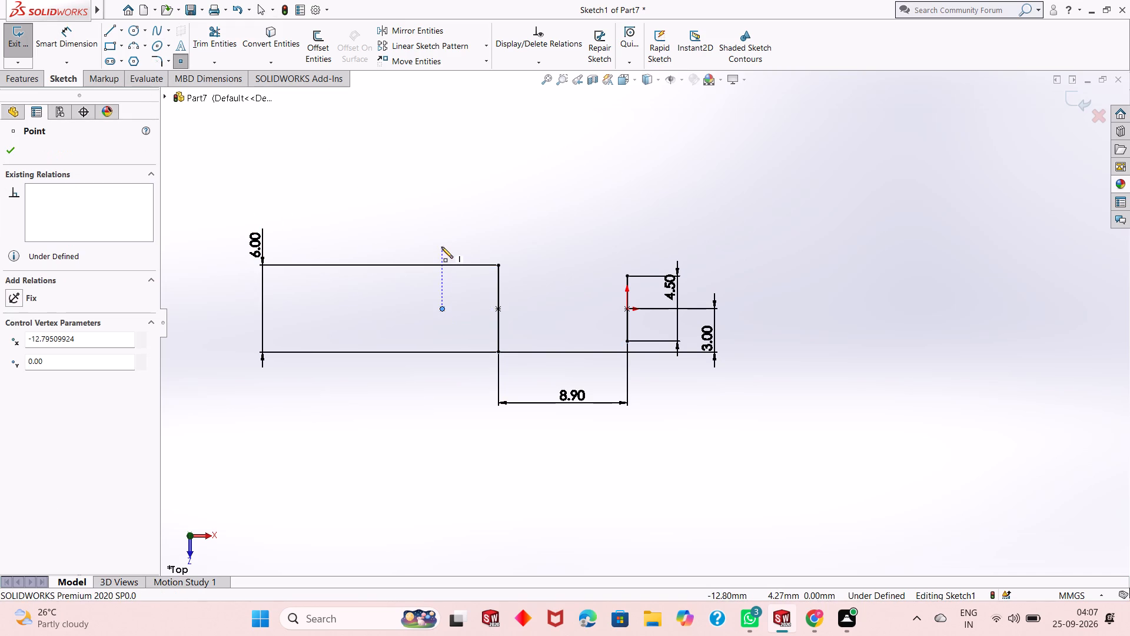
right_click(441, 247)
left_click(457, 254)
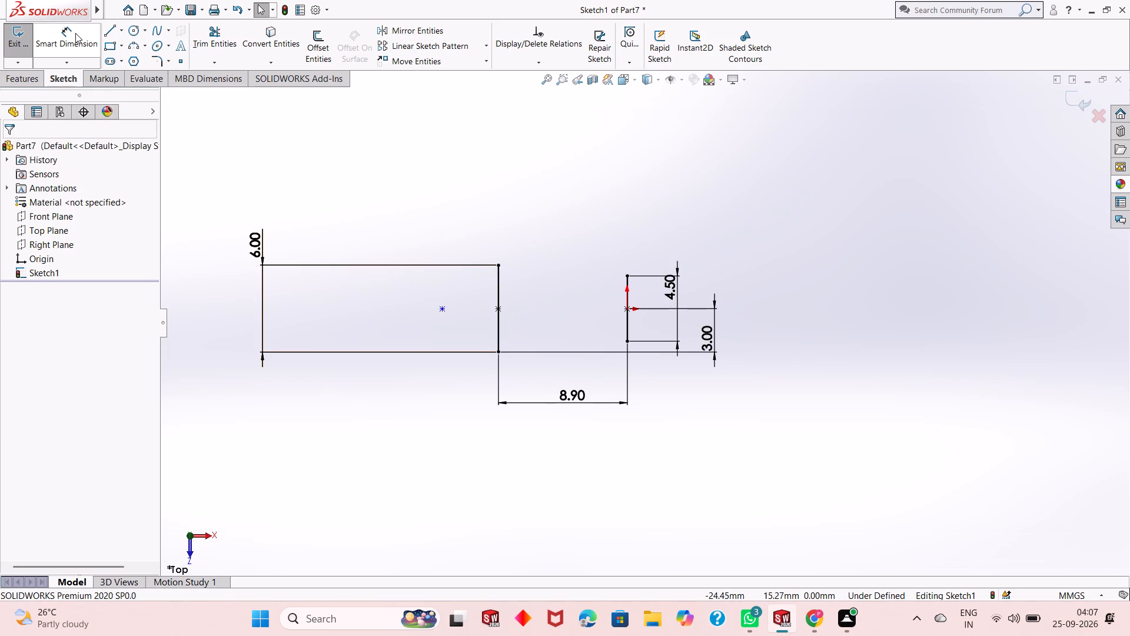
Dimension the horizontal distance from the new point to the left vertical line as 3.1 mm.
left_click(75, 33)
left_click(443, 310)
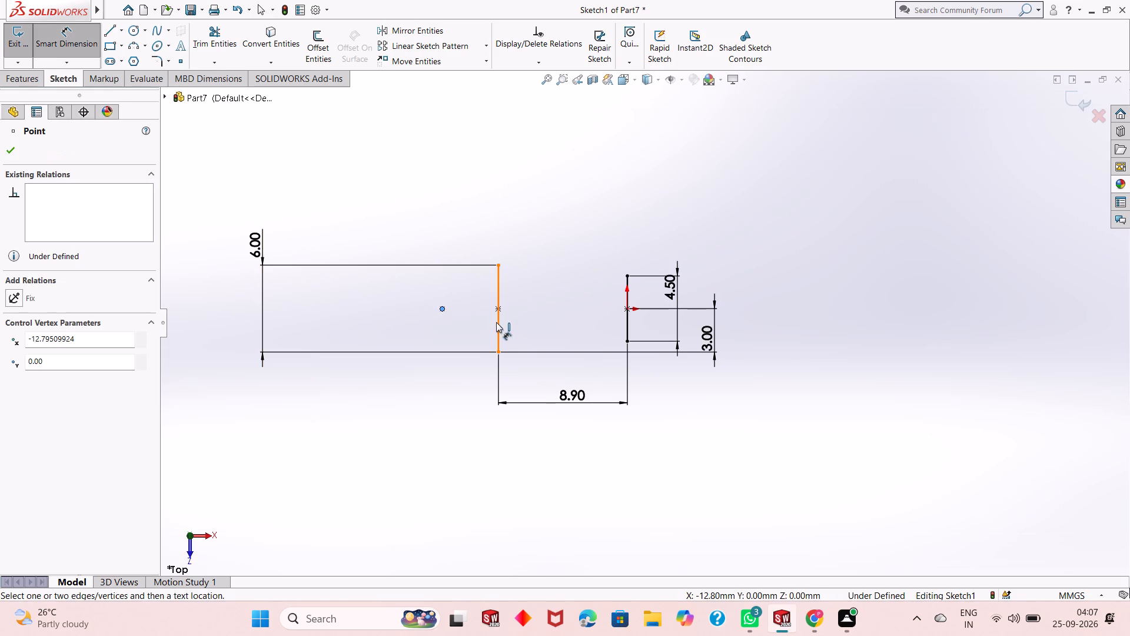
left_click(496, 325)
left_click(468, 396)
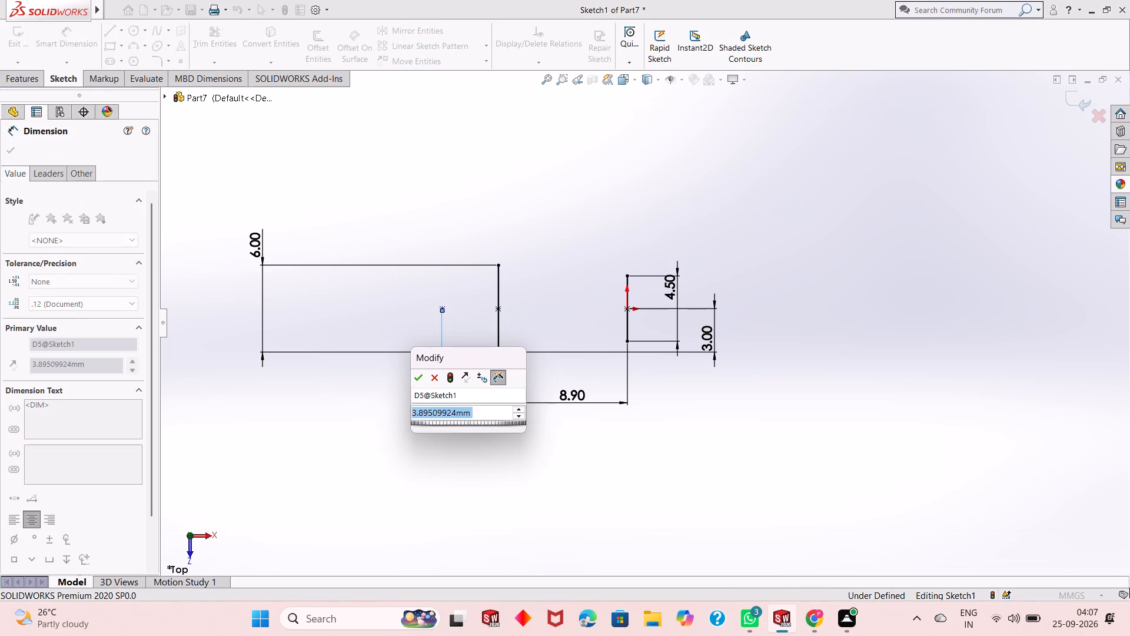
type("3.1")
key("Return")
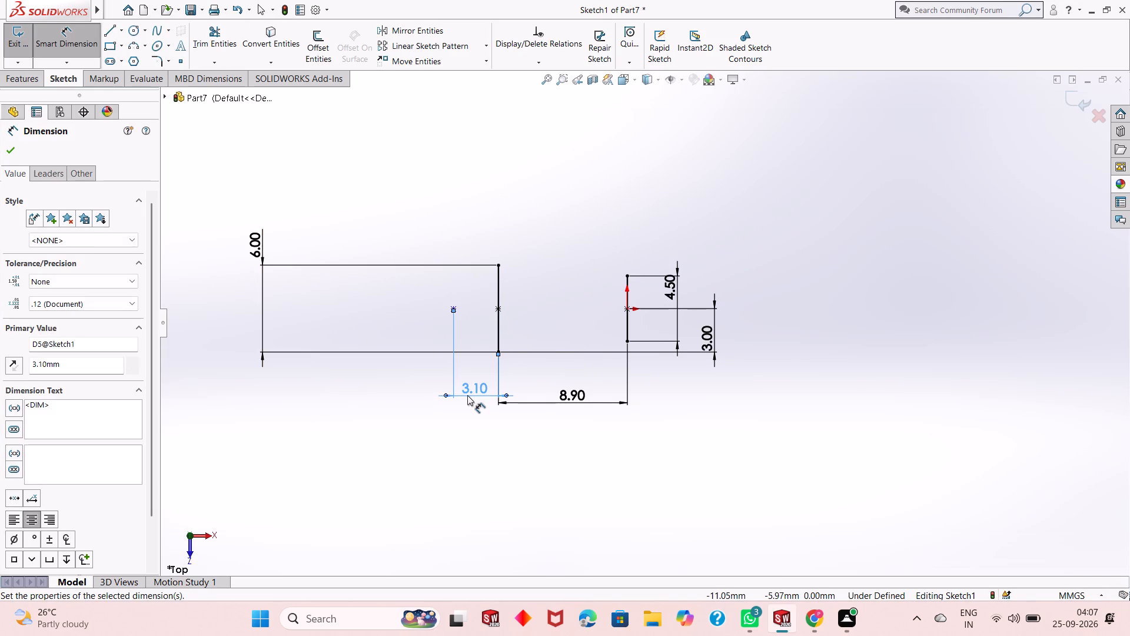
right_click(510, 164)
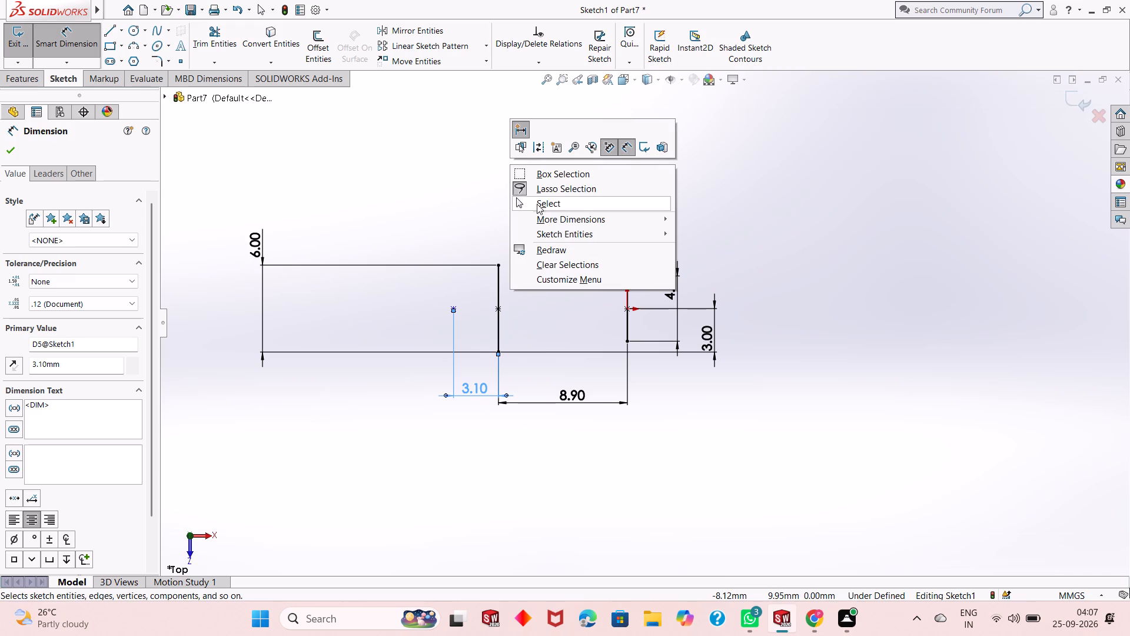
left_click(540, 207)
Draw lines from the point to the left vertical line's upper endpoint and on to the right line's upper endpoint.
scroll(553, 373, "up", 2)
scroll(655, 342, "down", 2)
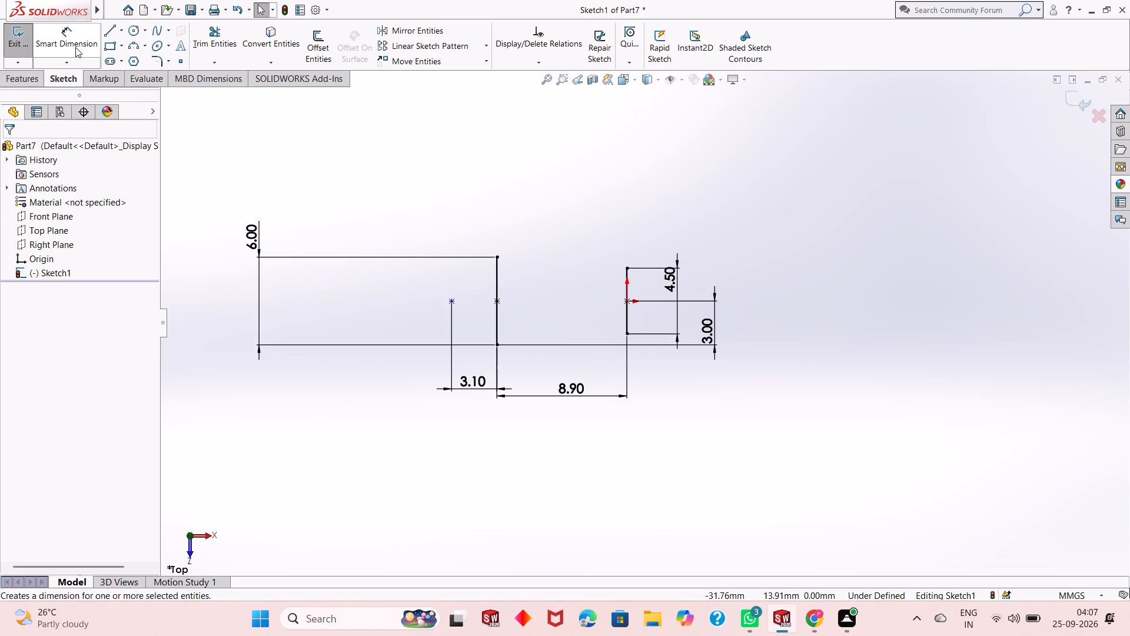
left_click(108, 31)
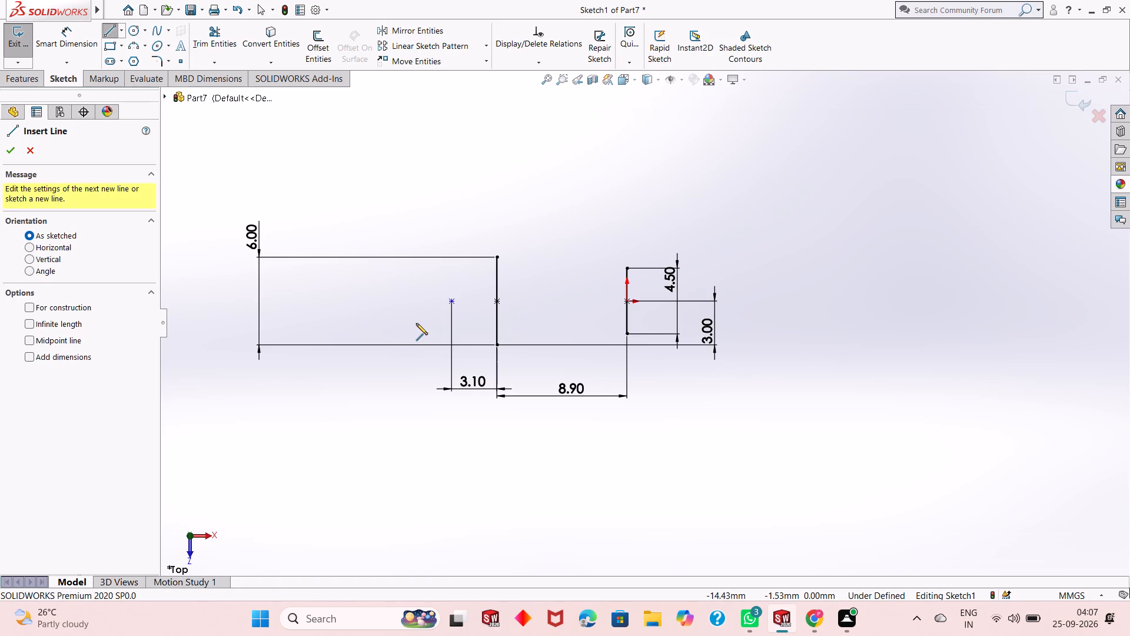
left_click(453, 304)
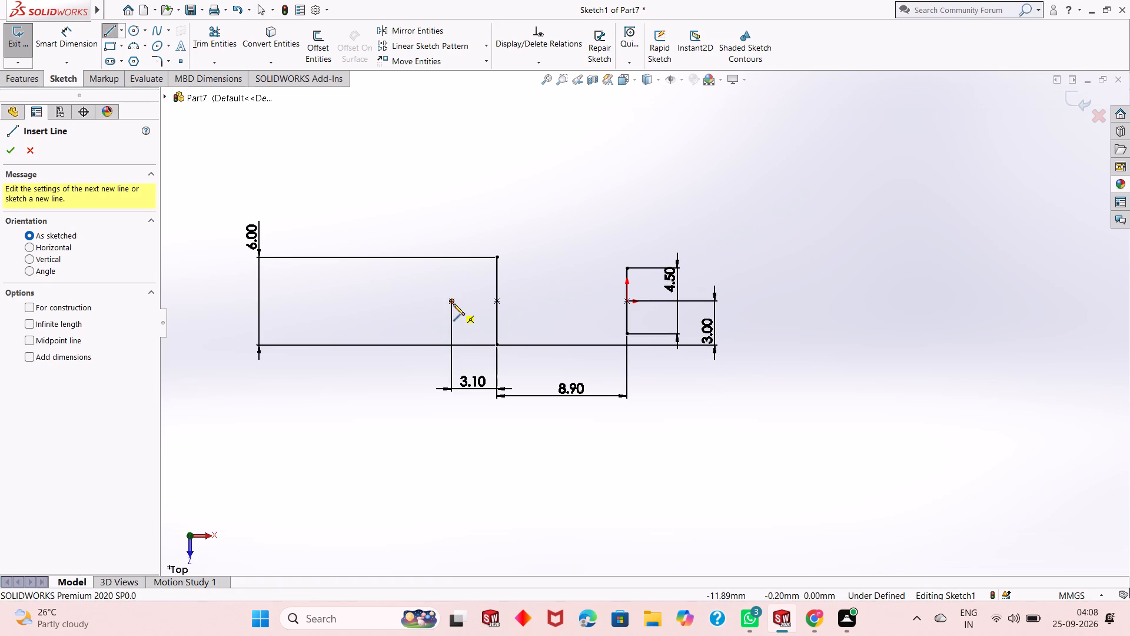
left_click(499, 257)
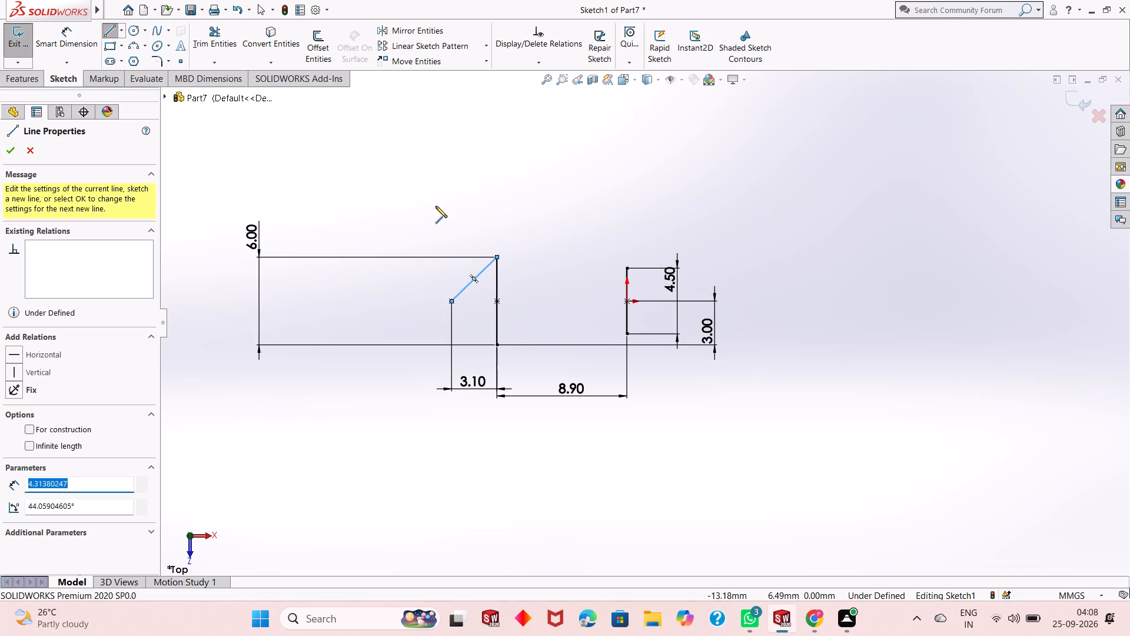
left_click(499, 257)
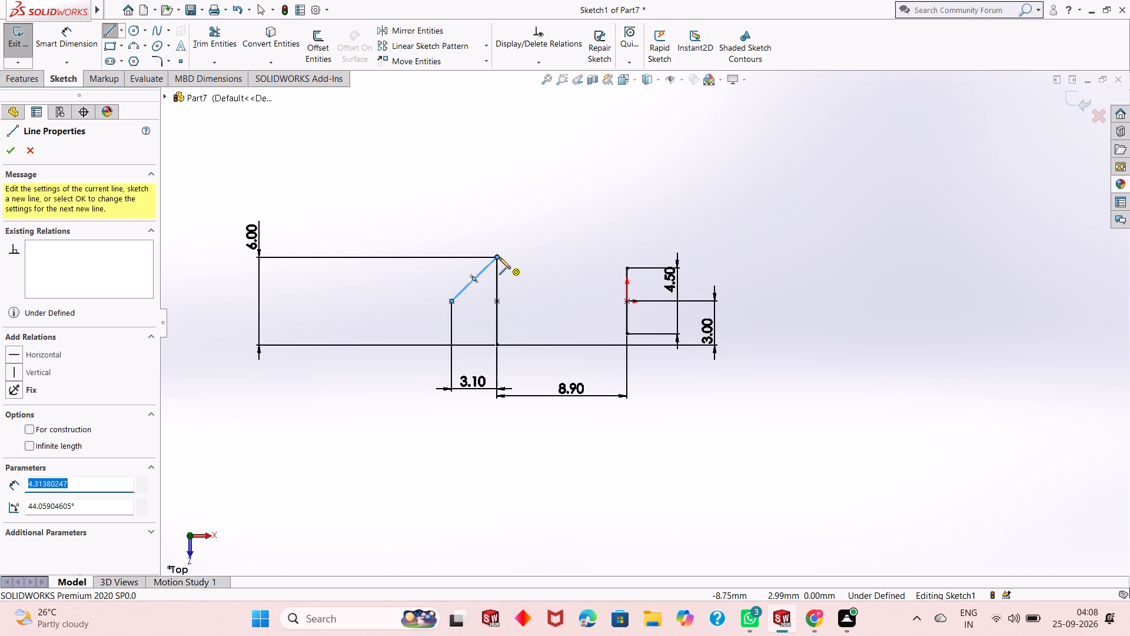
left_click(629, 268)
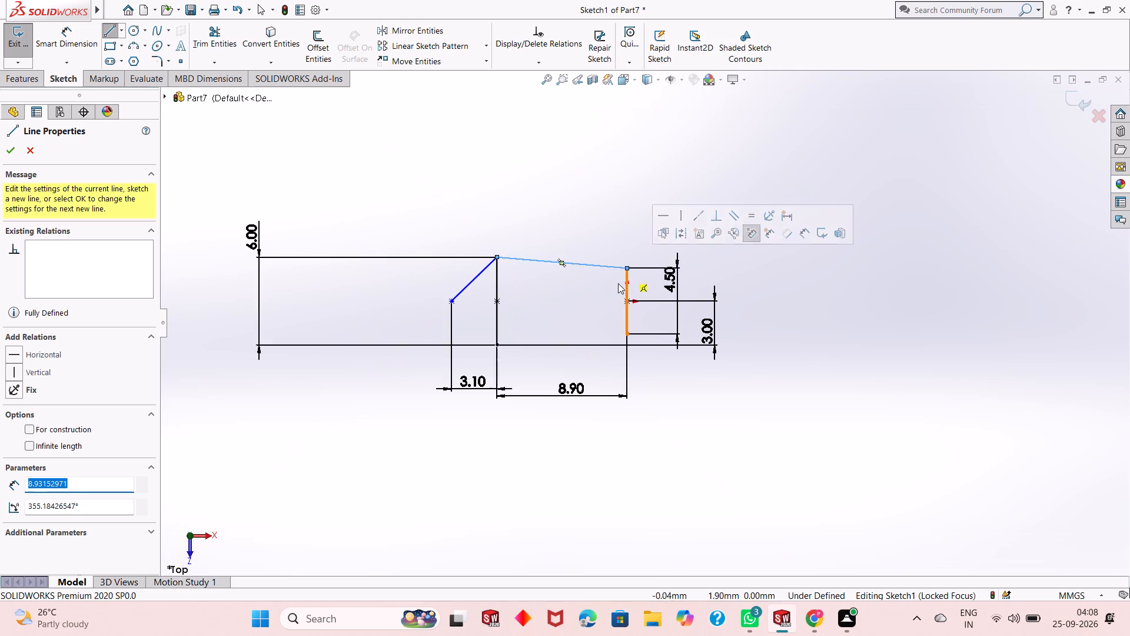
Draw lines from the right vertical line's lower endpoint to the left line's lower endpoint and back to the point.
left_click(629, 334)
left_click(497, 343)
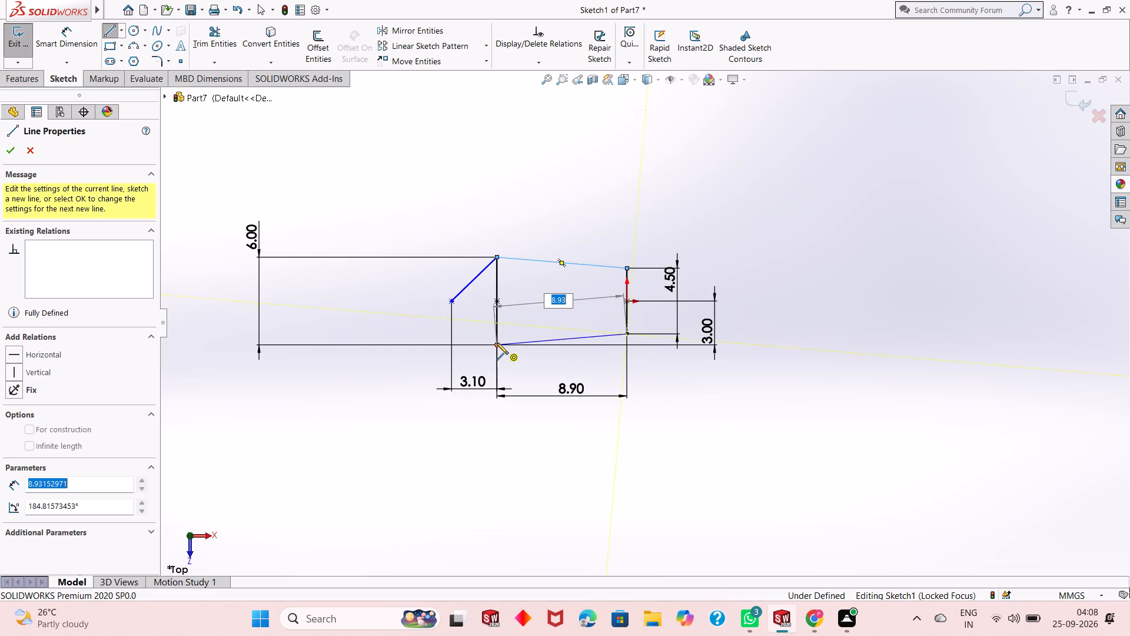
left_click(498, 344)
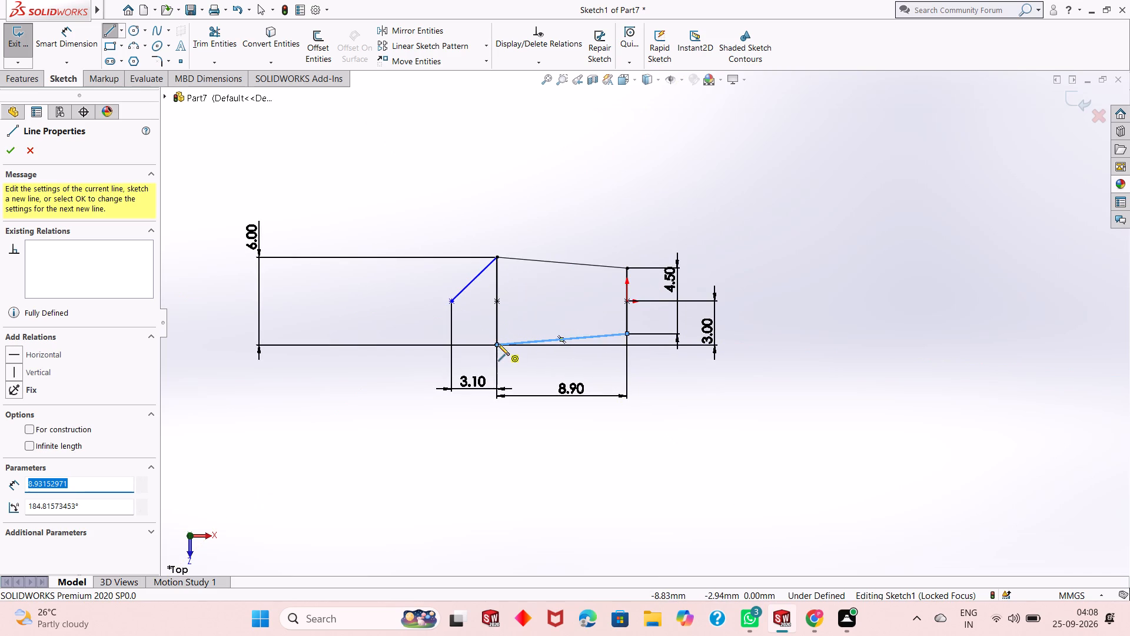
left_click(453, 304)
right_click(403, 326)
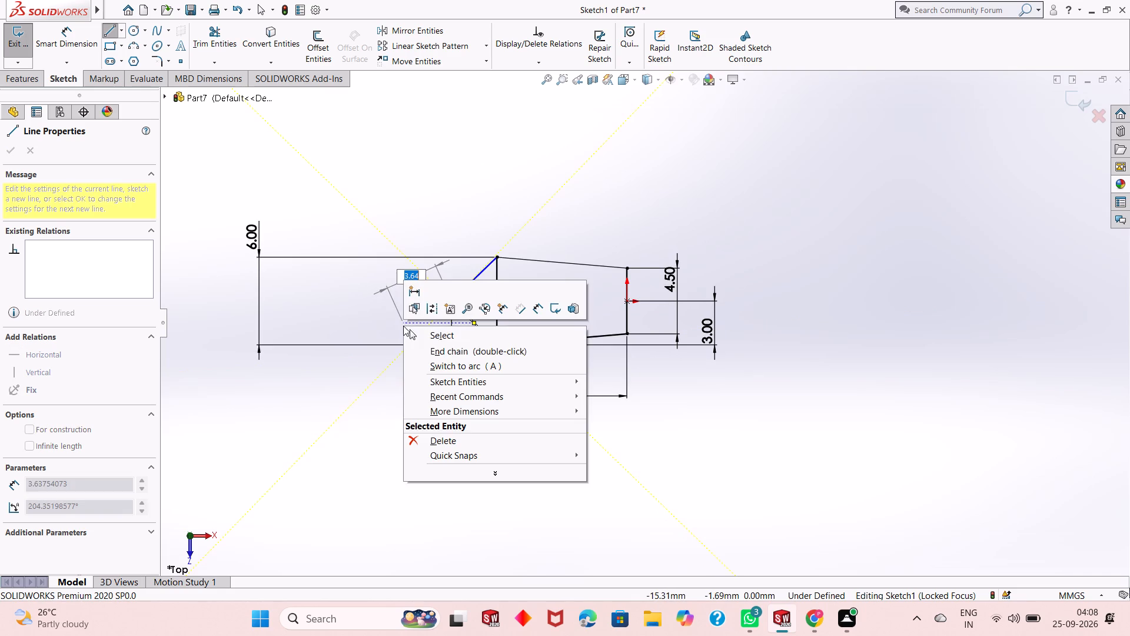
double_click(430, 338)
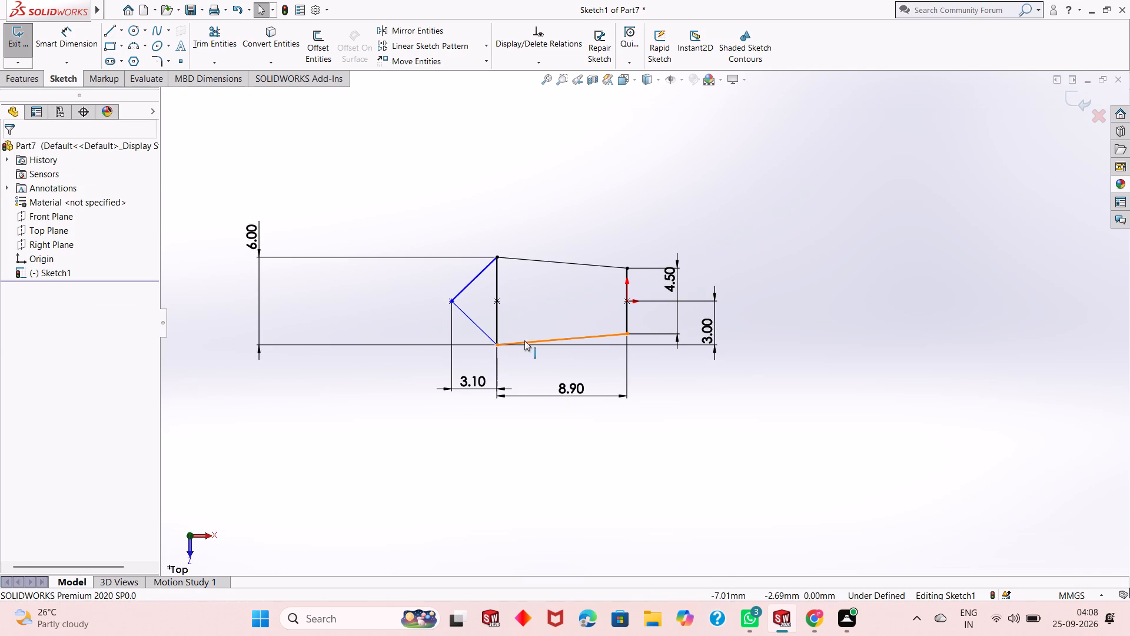
left_click(410, 413)
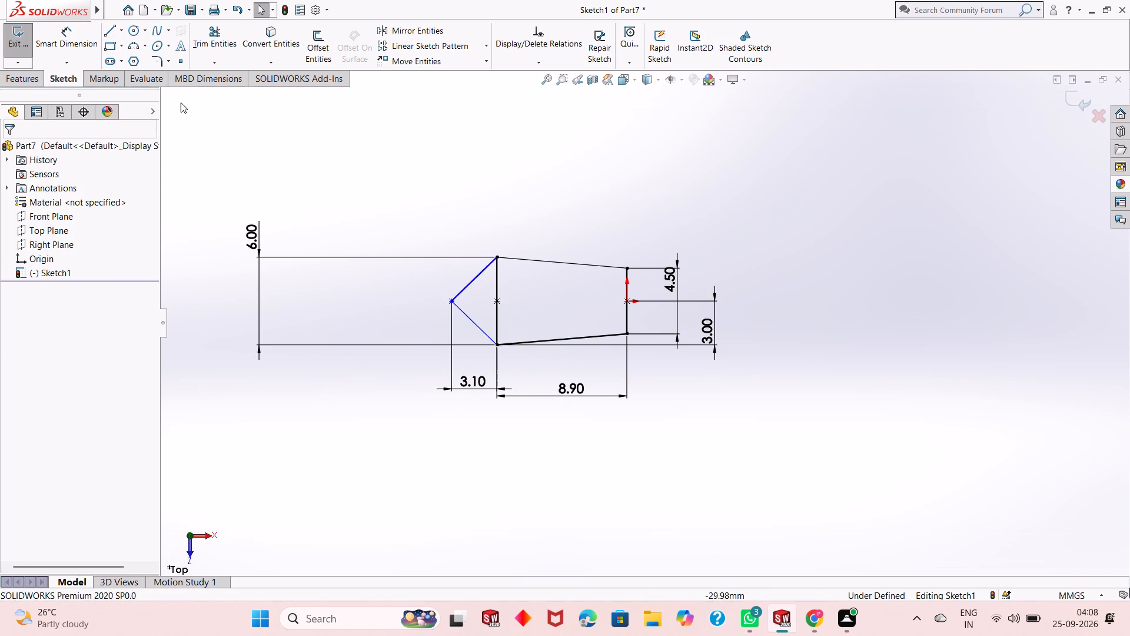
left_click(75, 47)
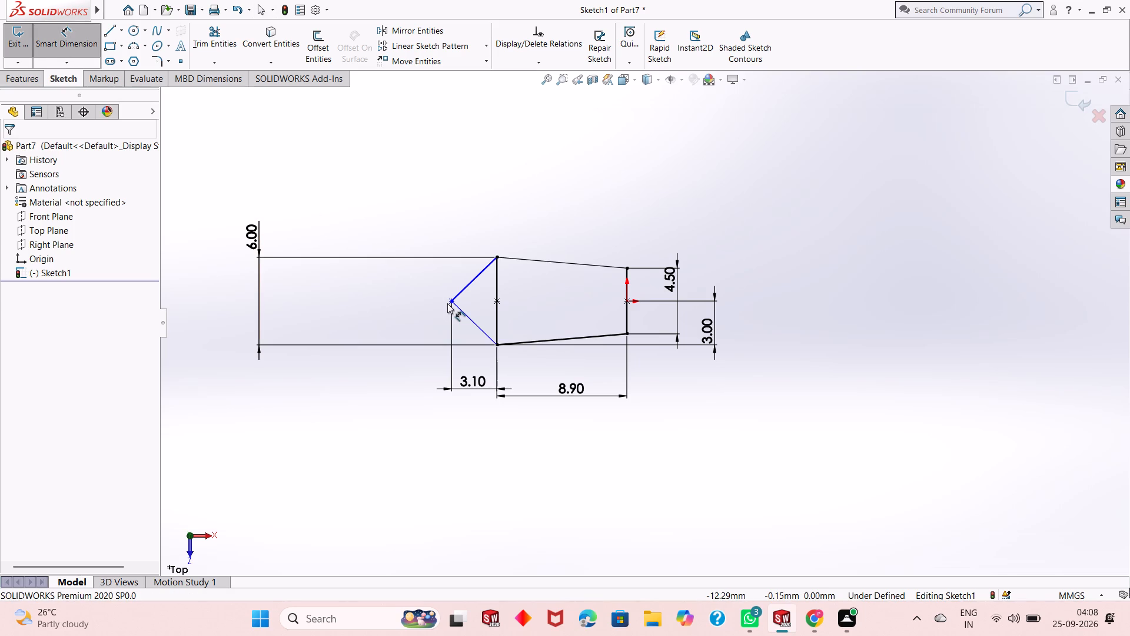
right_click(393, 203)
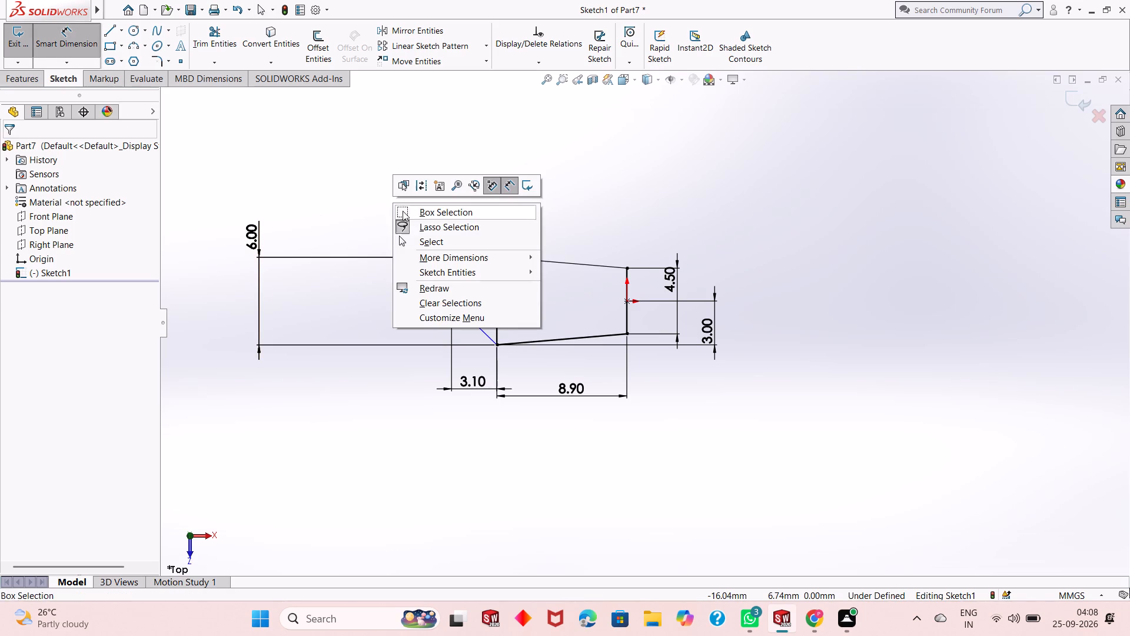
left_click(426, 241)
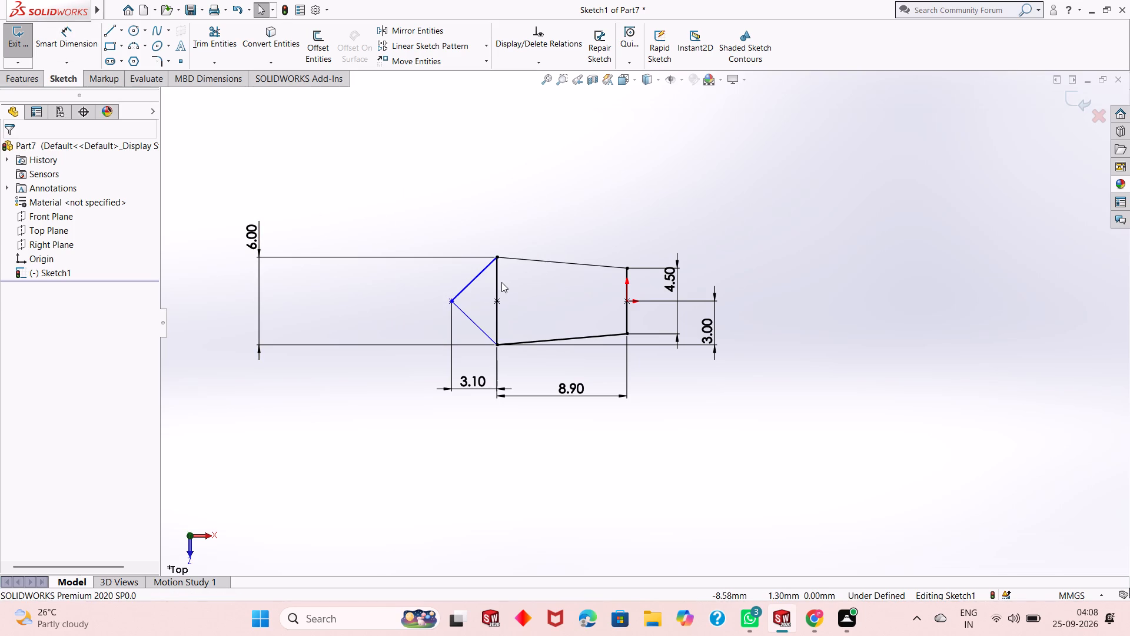
Delete the 6 mm vertical line inside the outline along with its associated dimensions.
left_click(497, 281)
right_click(501, 281)
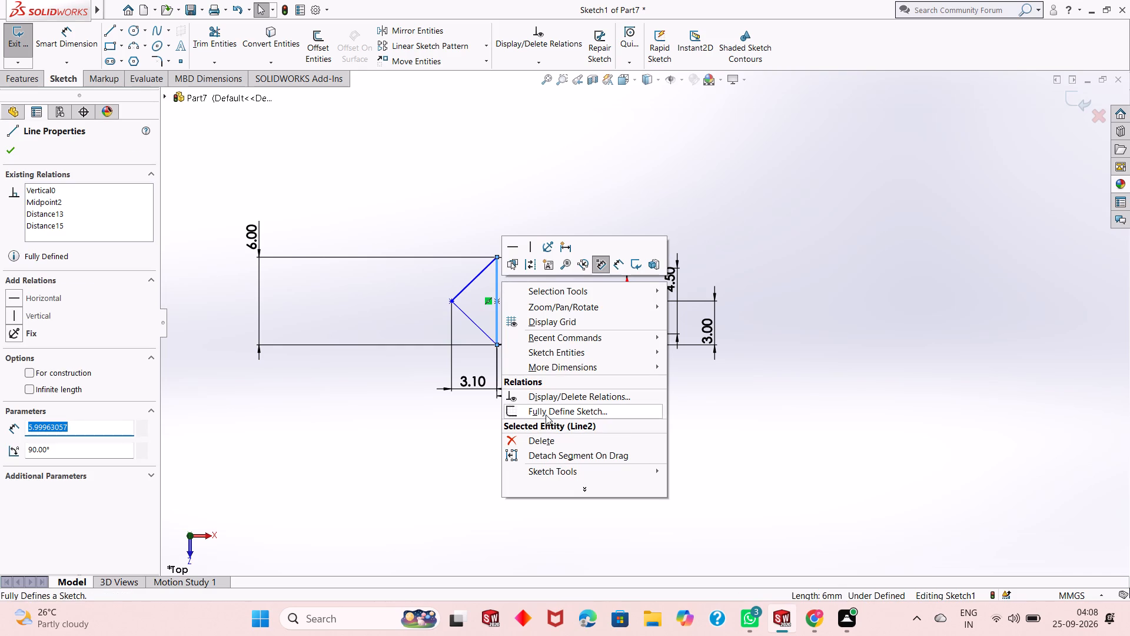
left_click(540, 445)
left_click(500, 305)
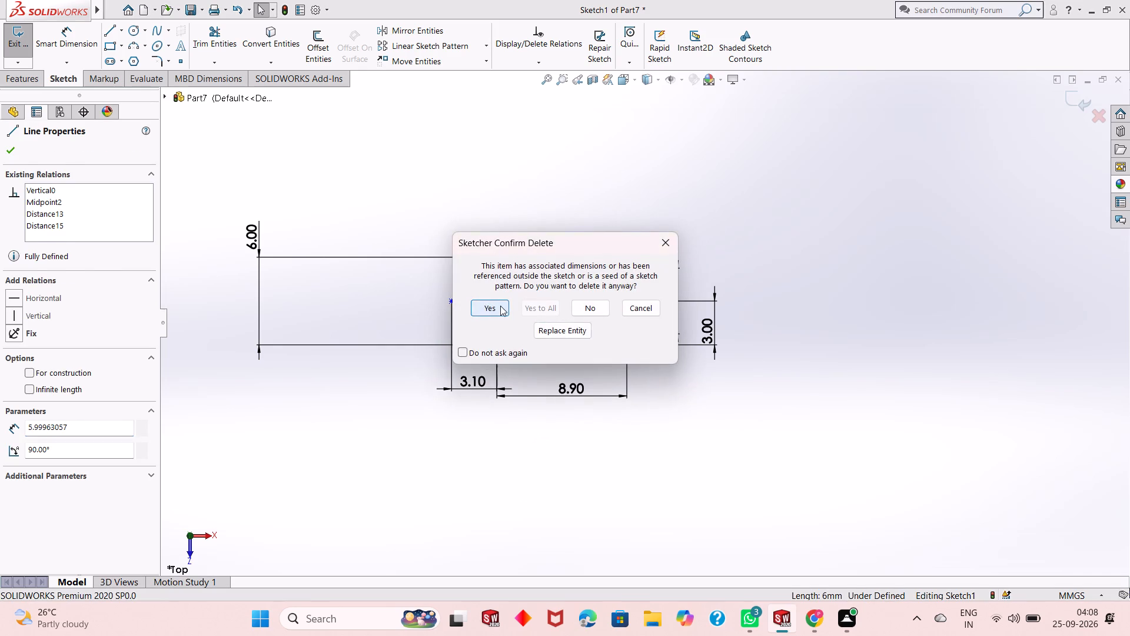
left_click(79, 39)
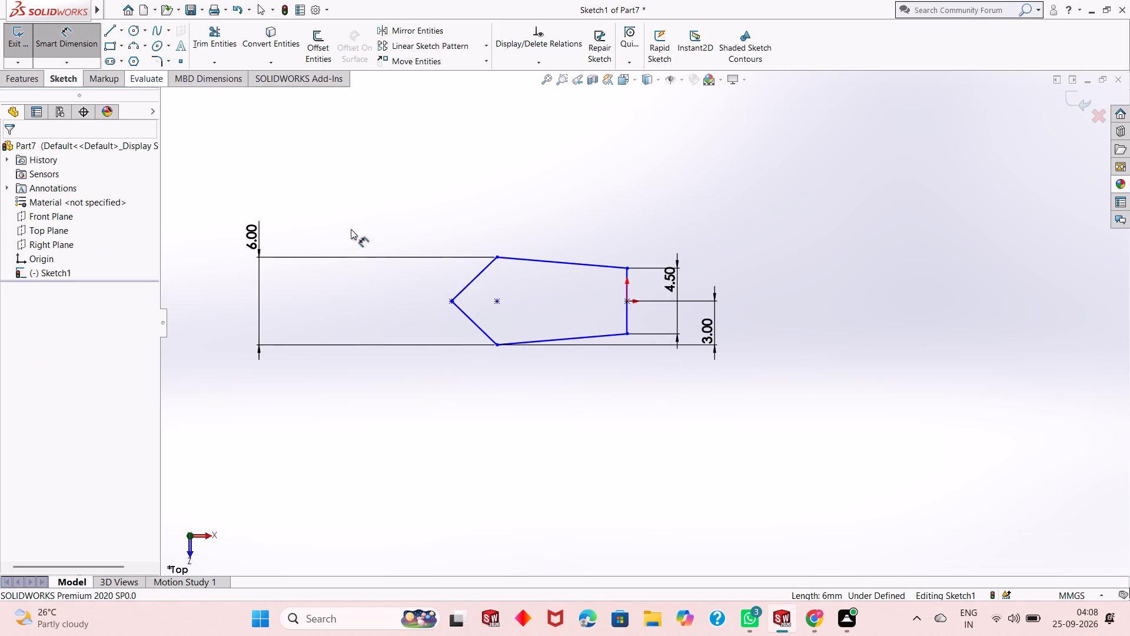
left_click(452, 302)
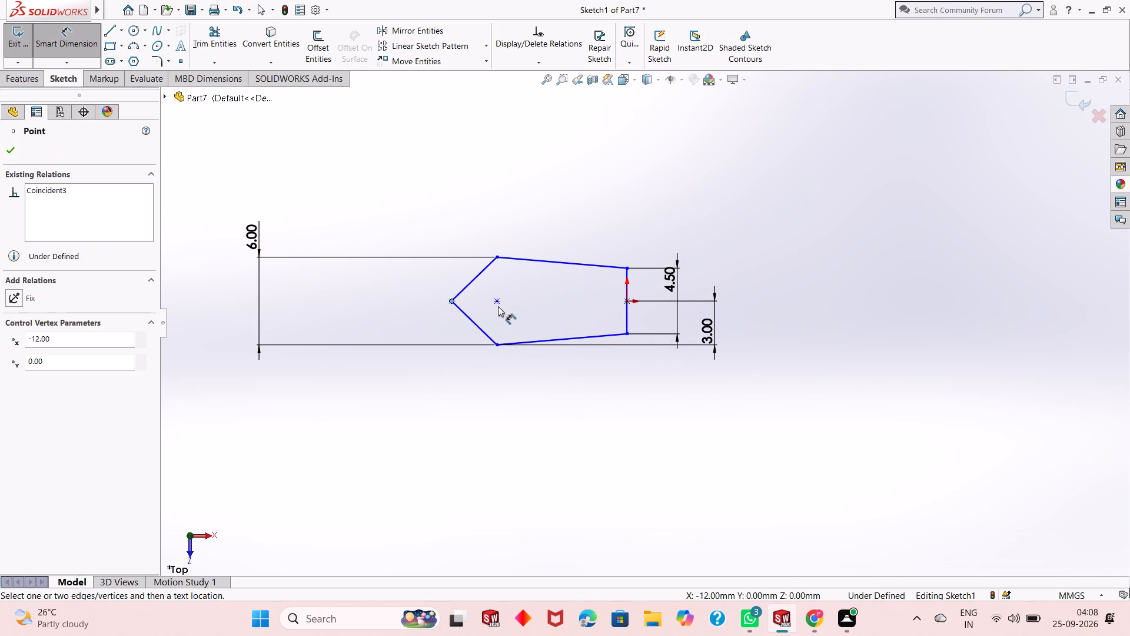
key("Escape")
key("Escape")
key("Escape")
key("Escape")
Delete the leftover midpoint of the removed line inside the outline.
left_click(498, 304)
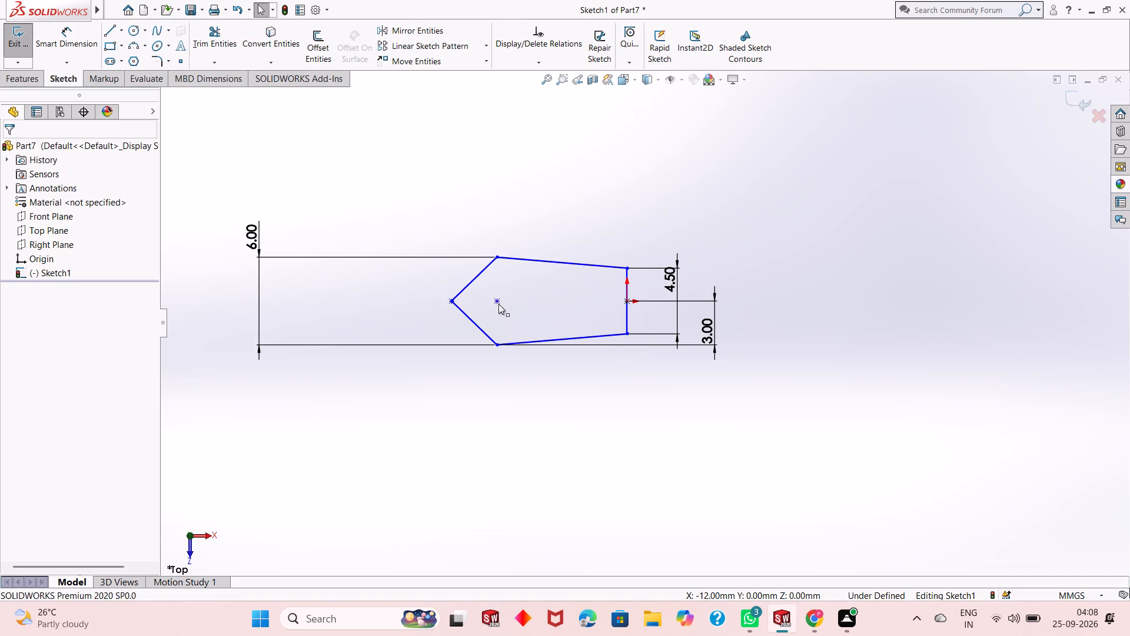
right_click(496, 302)
left_click(537, 458)
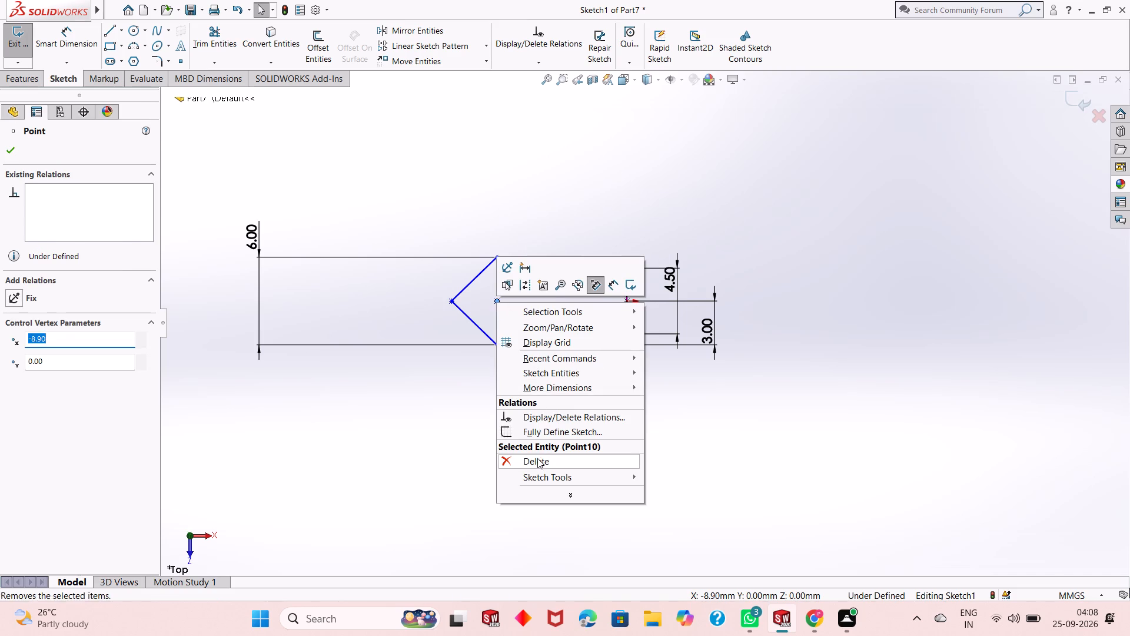
Dimension the horizontal distance between the outline's pointed tip and its upper-left corner, placing the dimension below the outline.
left_click(91, 38)
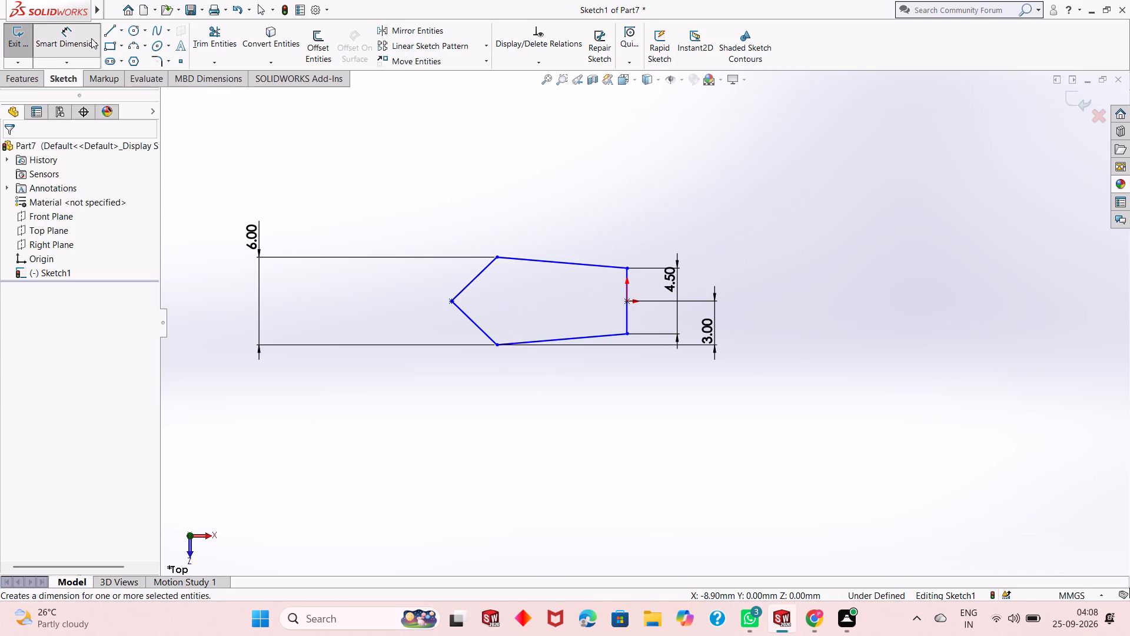
left_click(453, 300)
left_click(498, 260)
left_click(474, 396)
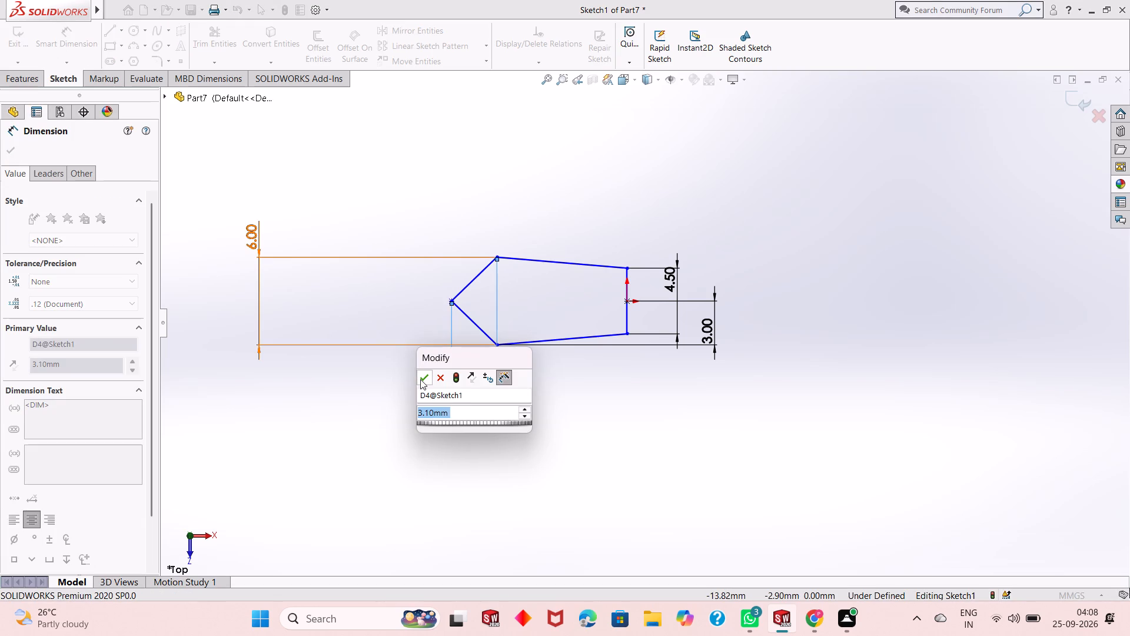
left_click(420, 379)
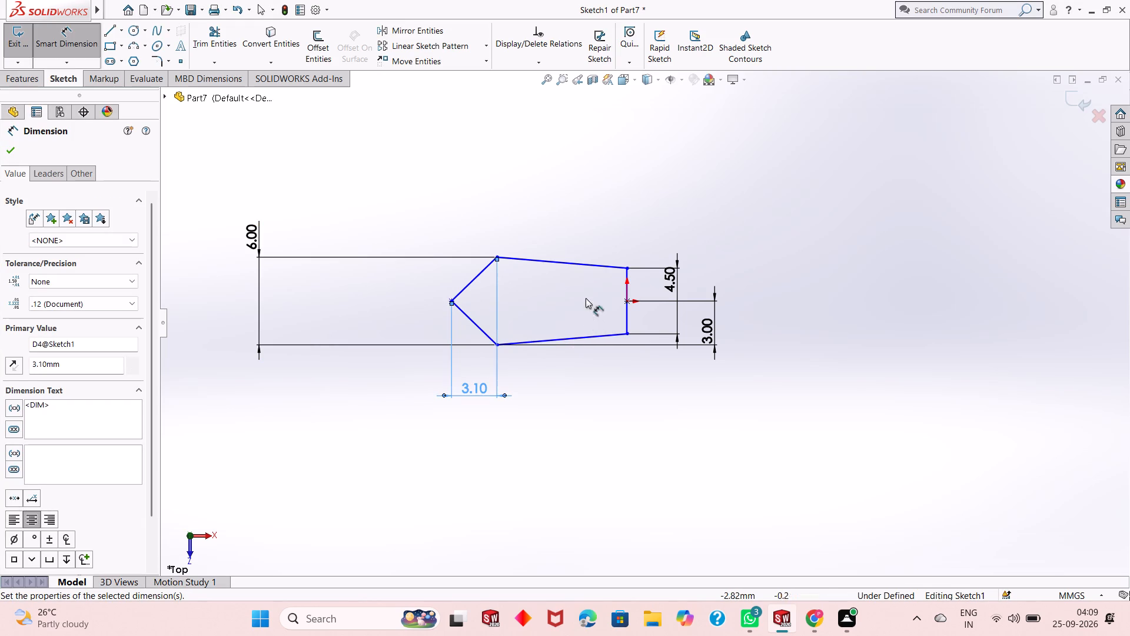
Dimension the overall horizontal length from the right vertical line's lower endpoint to the pointed tip, below the existing dimension.
left_click(629, 335)
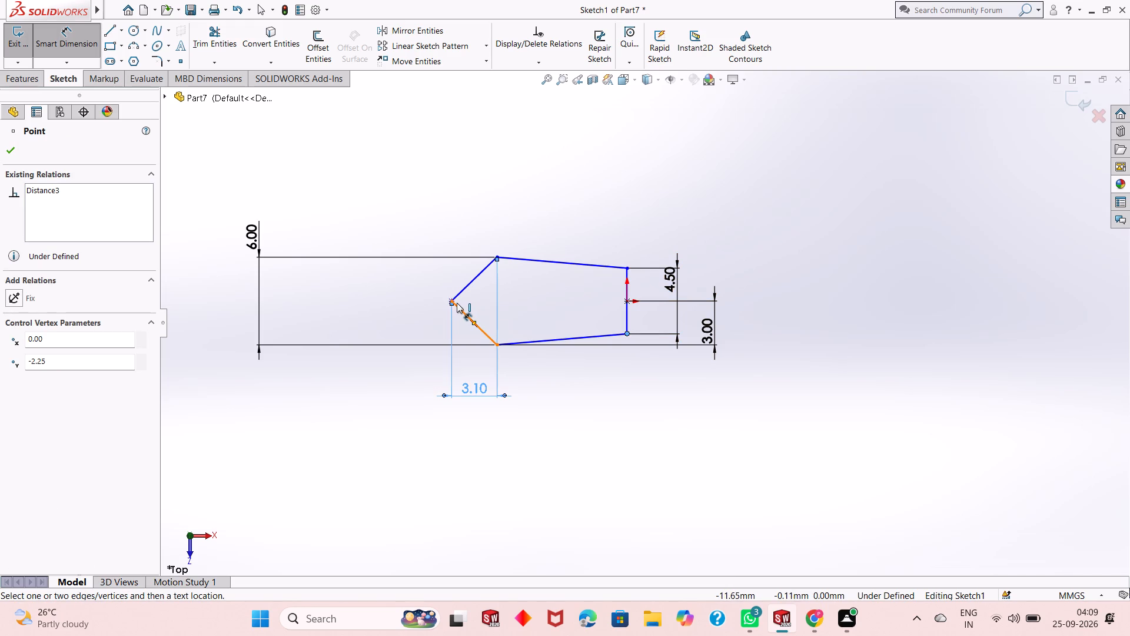
left_click(453, 302)
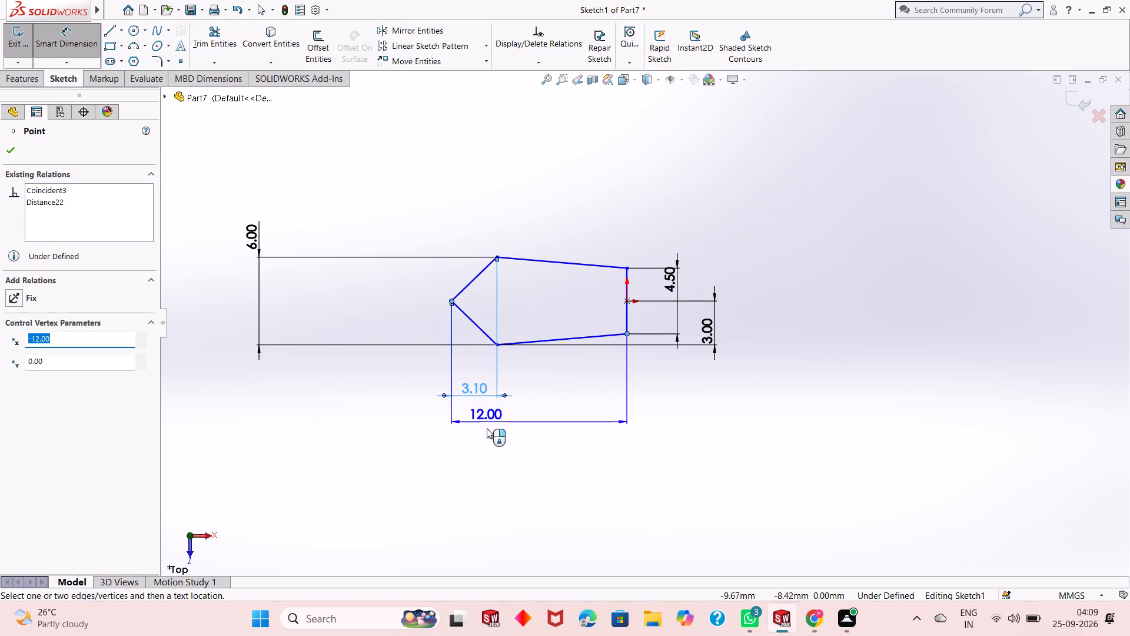
left_click(487, 439)
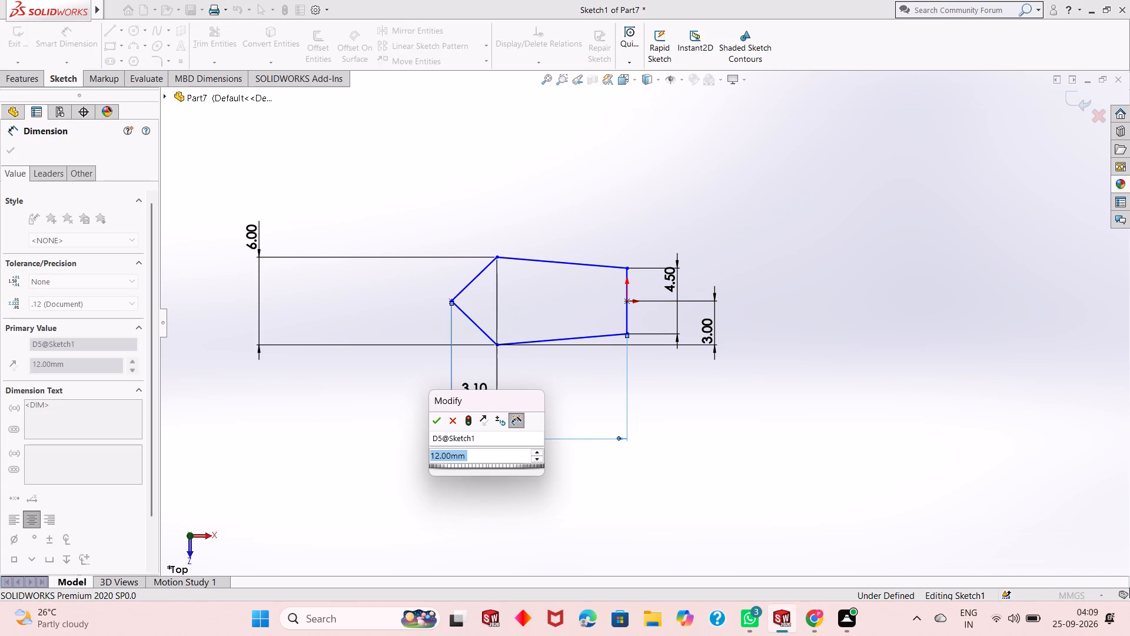
key("Return")
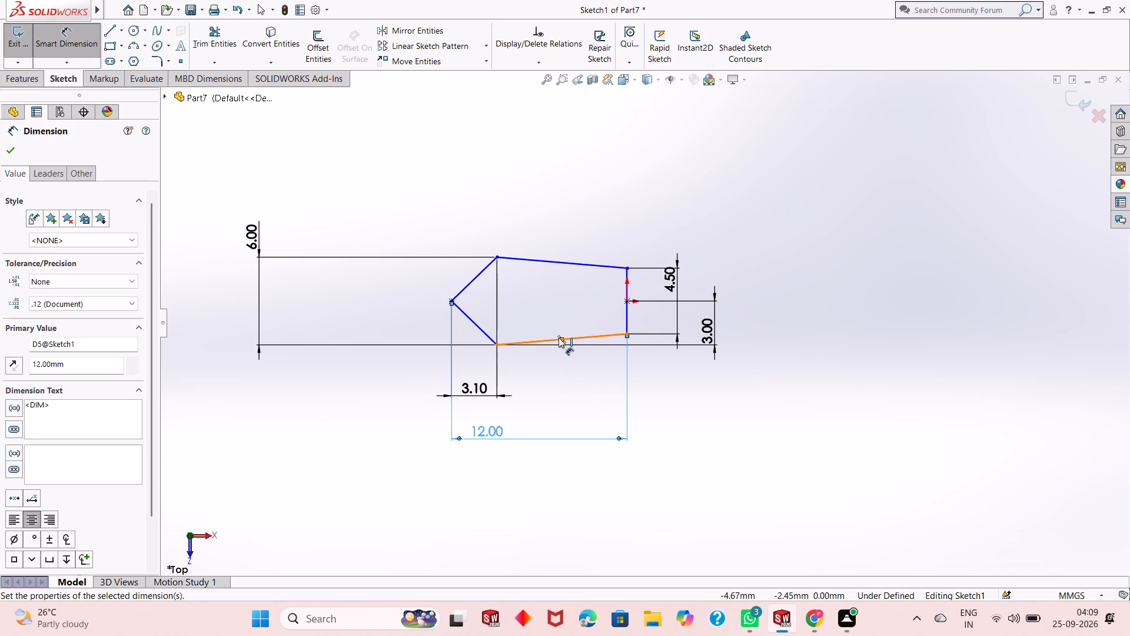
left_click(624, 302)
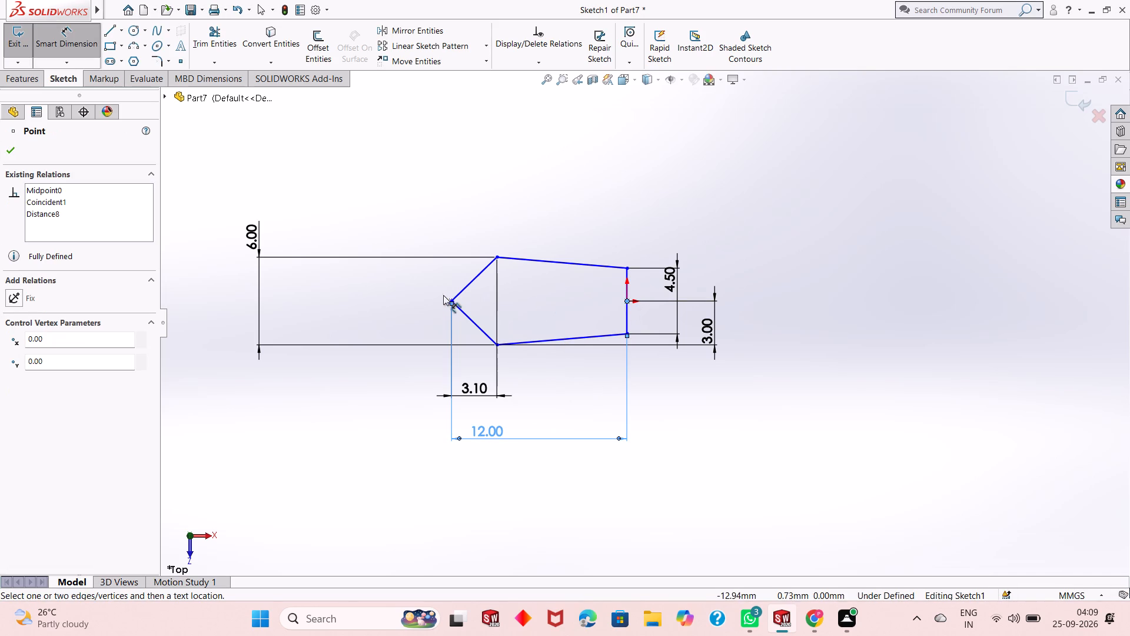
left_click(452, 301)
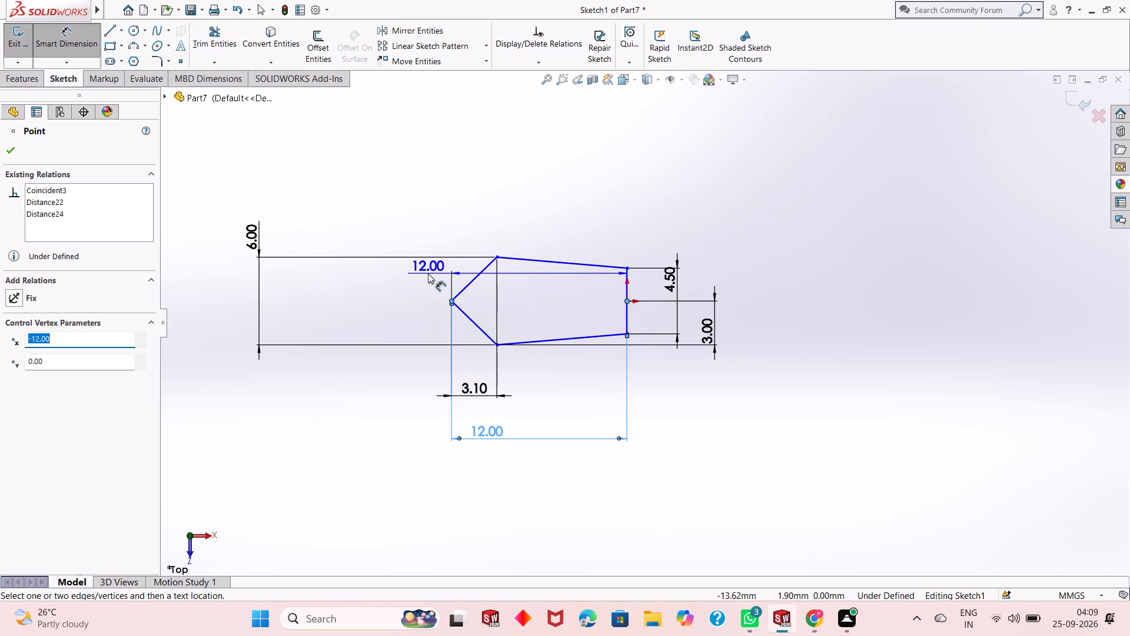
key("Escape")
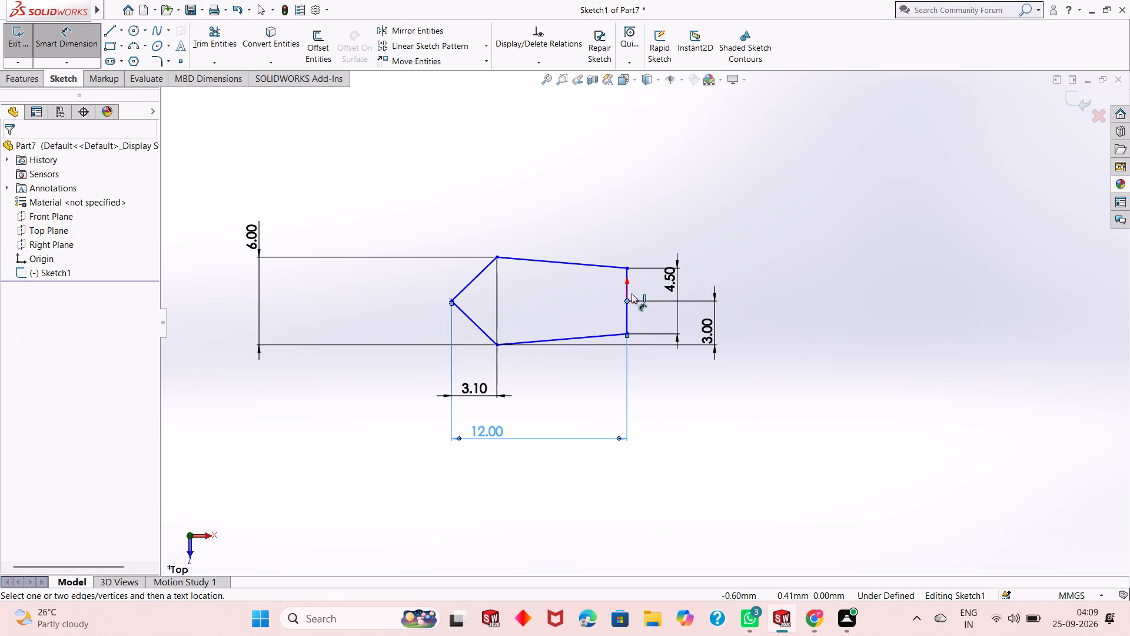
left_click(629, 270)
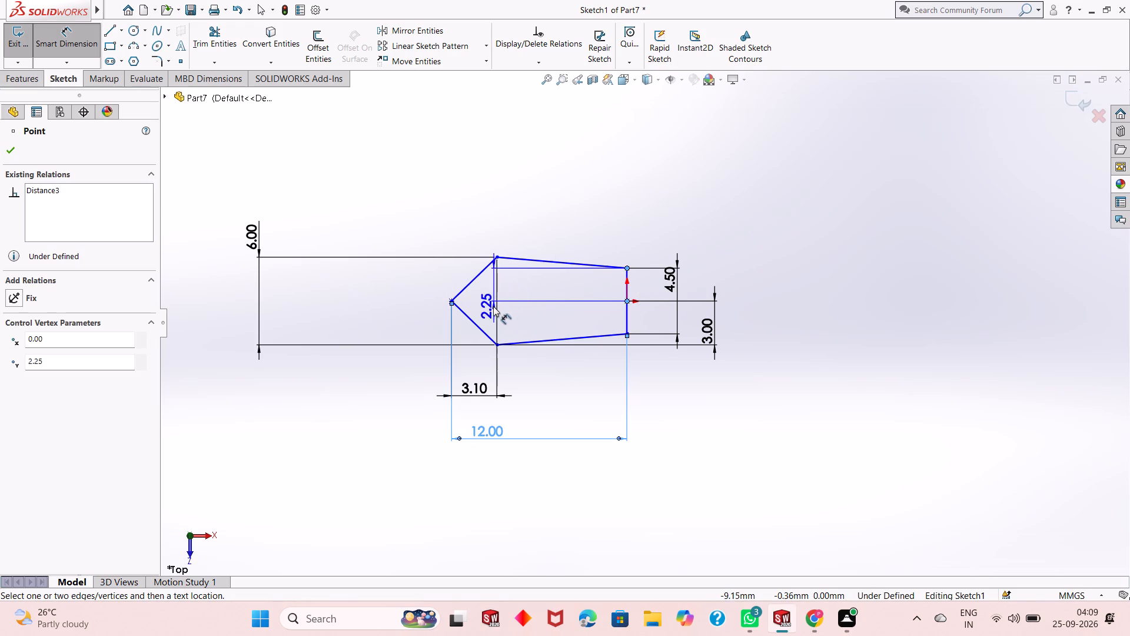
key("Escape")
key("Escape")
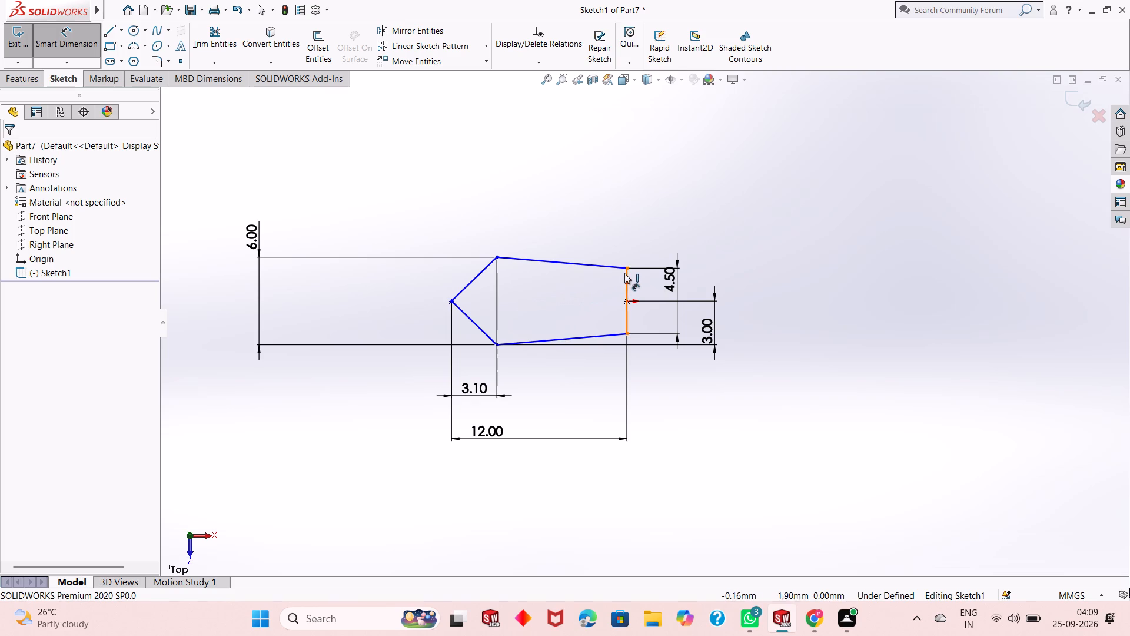
Dimension the vertical distance between the right line's upper endpoint and the pointed tip, placing it beside the tip.
left_click(624, 266)
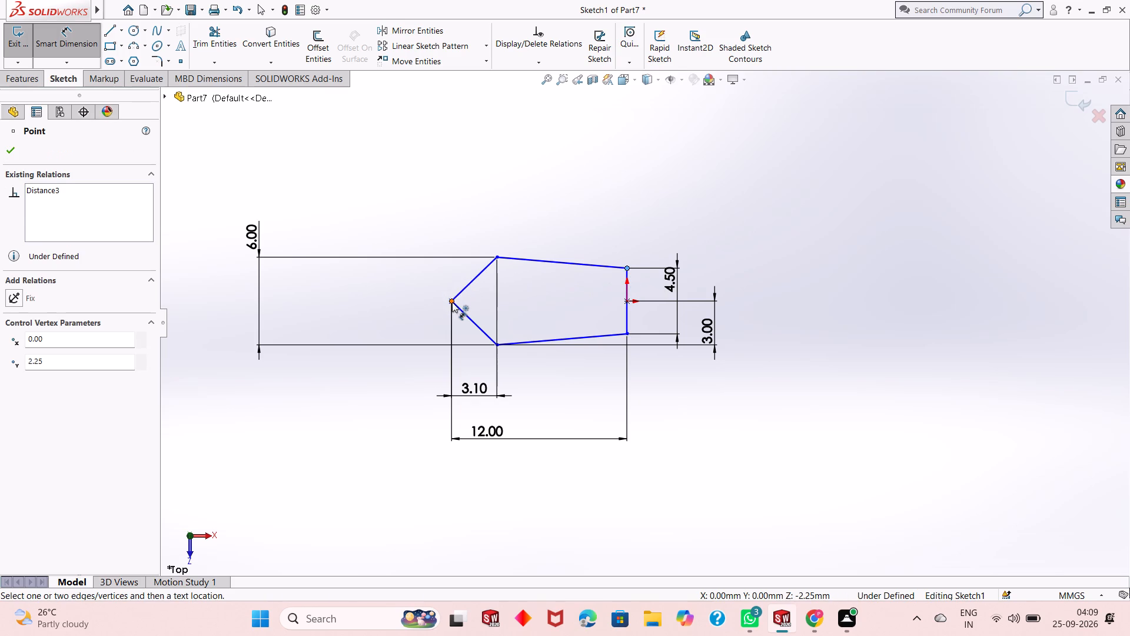
left_click(452, 302)
left_click(407, 276)
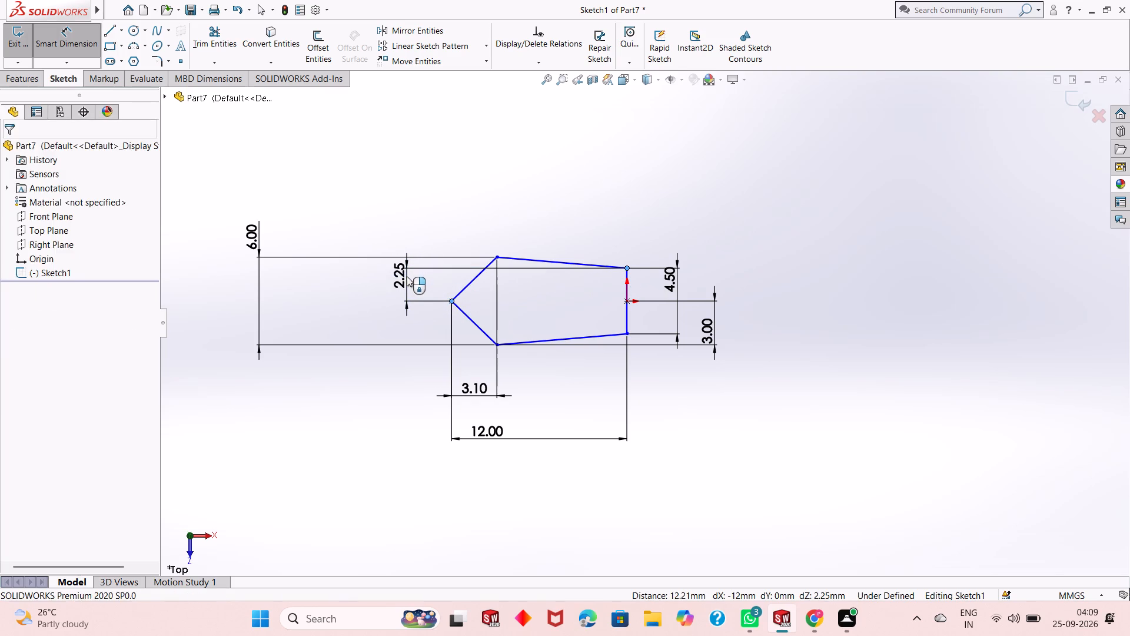
left_click(355, 259)
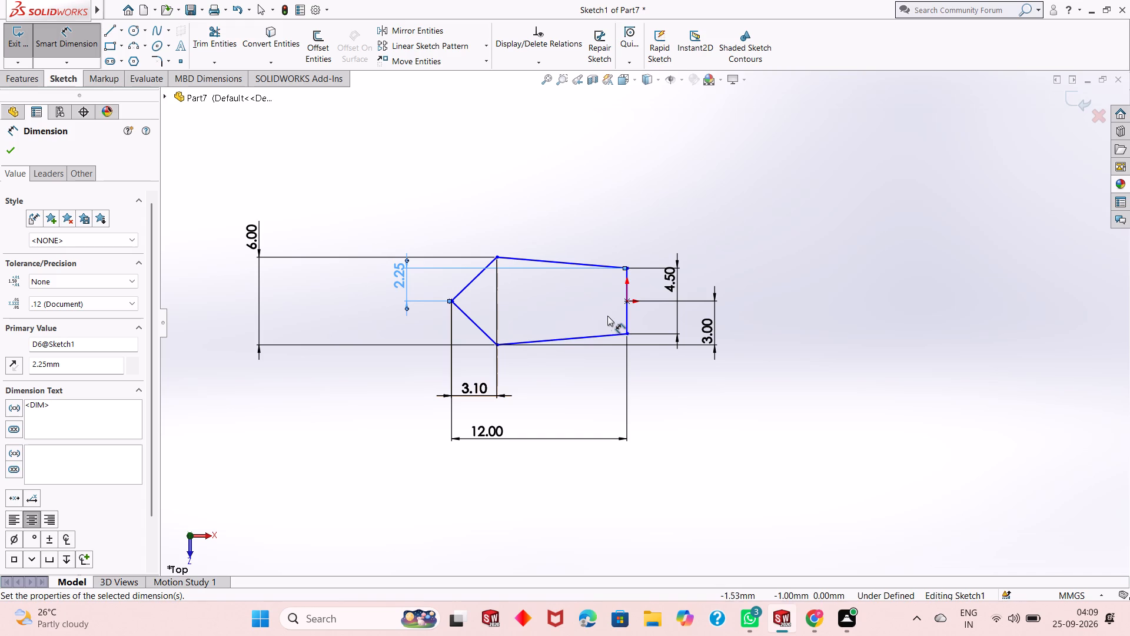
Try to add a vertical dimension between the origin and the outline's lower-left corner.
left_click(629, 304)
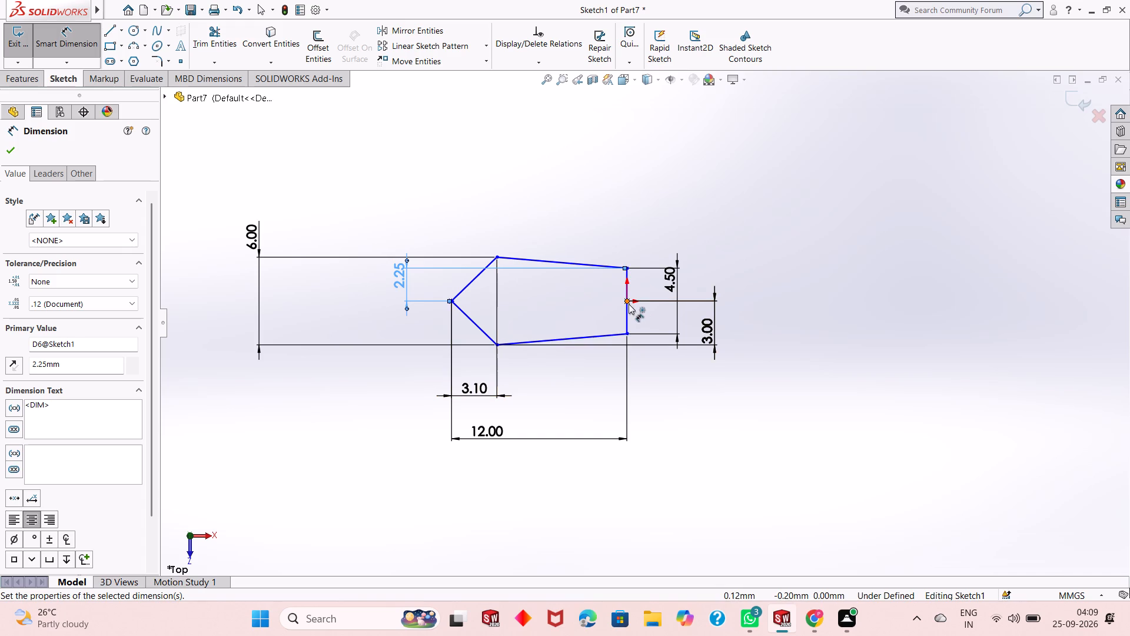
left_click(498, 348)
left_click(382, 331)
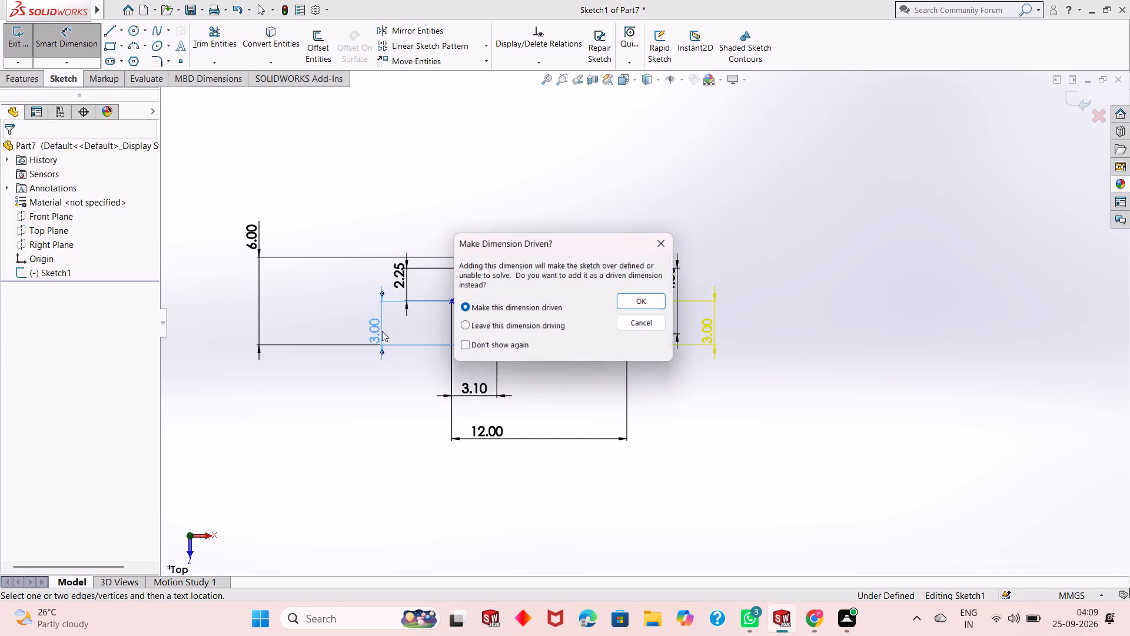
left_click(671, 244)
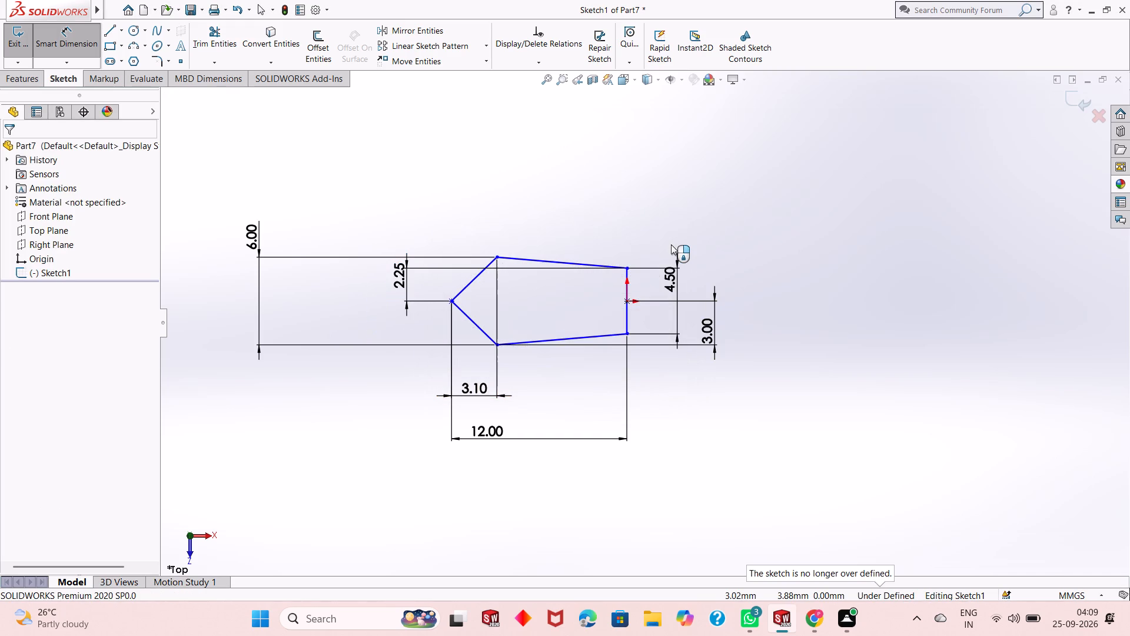
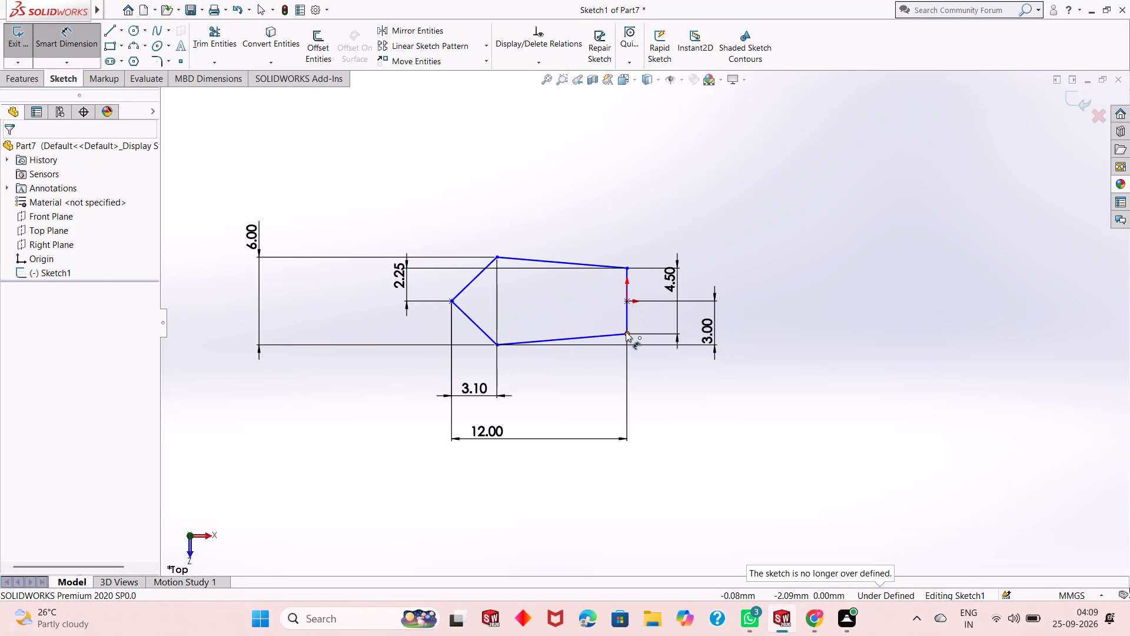
Dimension the vertical distance between the right line's lower endpoint and the pointed tip, placing it beside the tip.
left_click(626, 332)
left_click(452, 299)
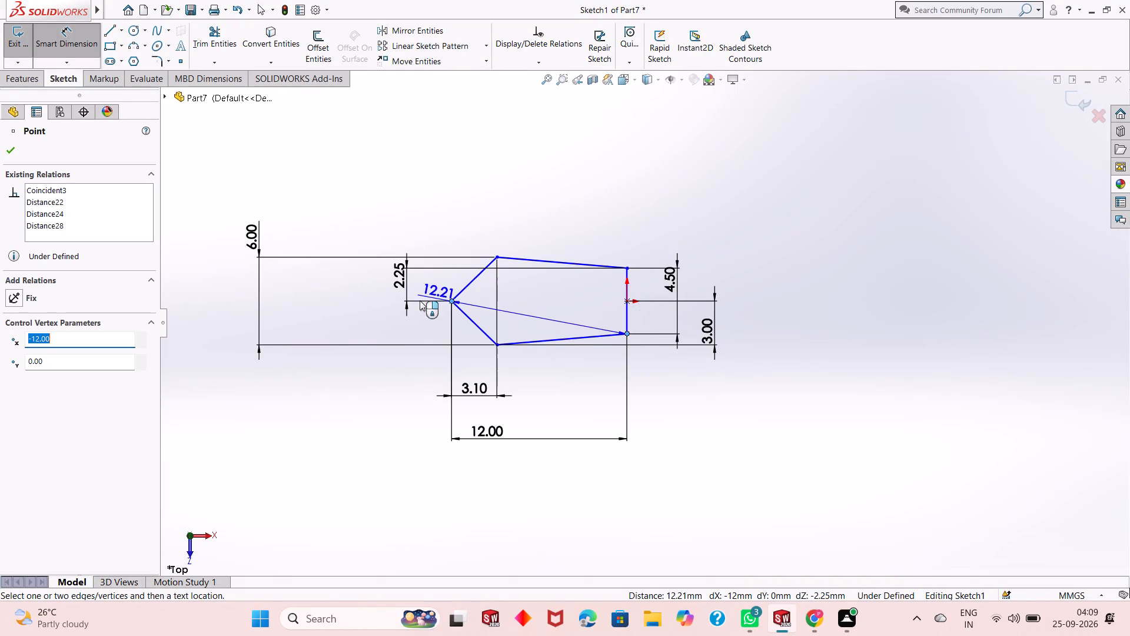
left_click(351, 313)
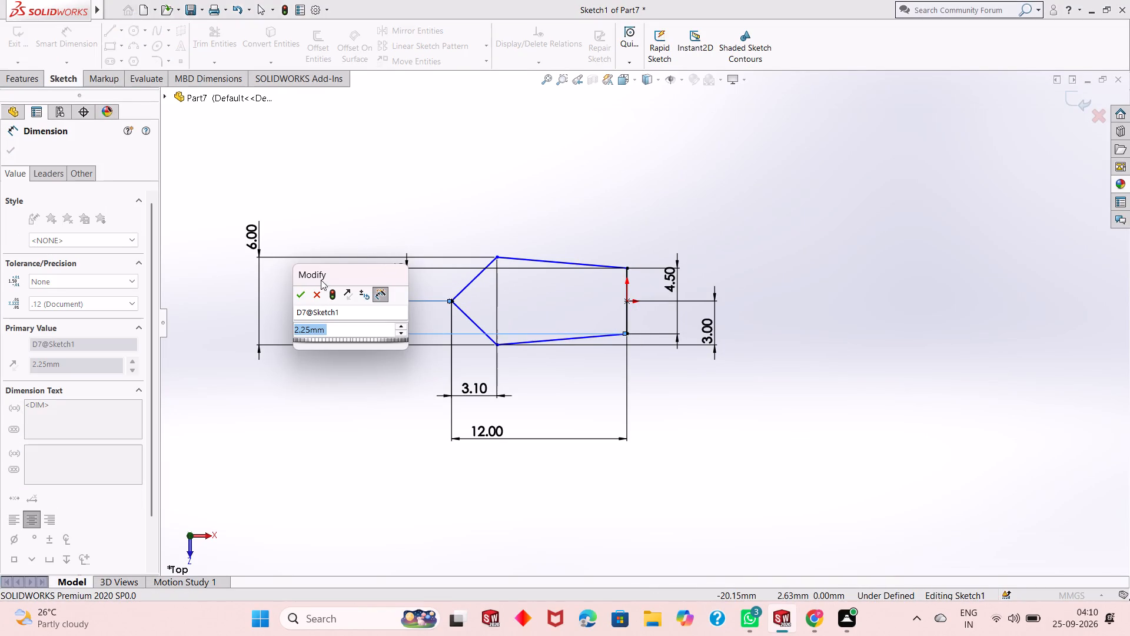
left_click(301, 292)
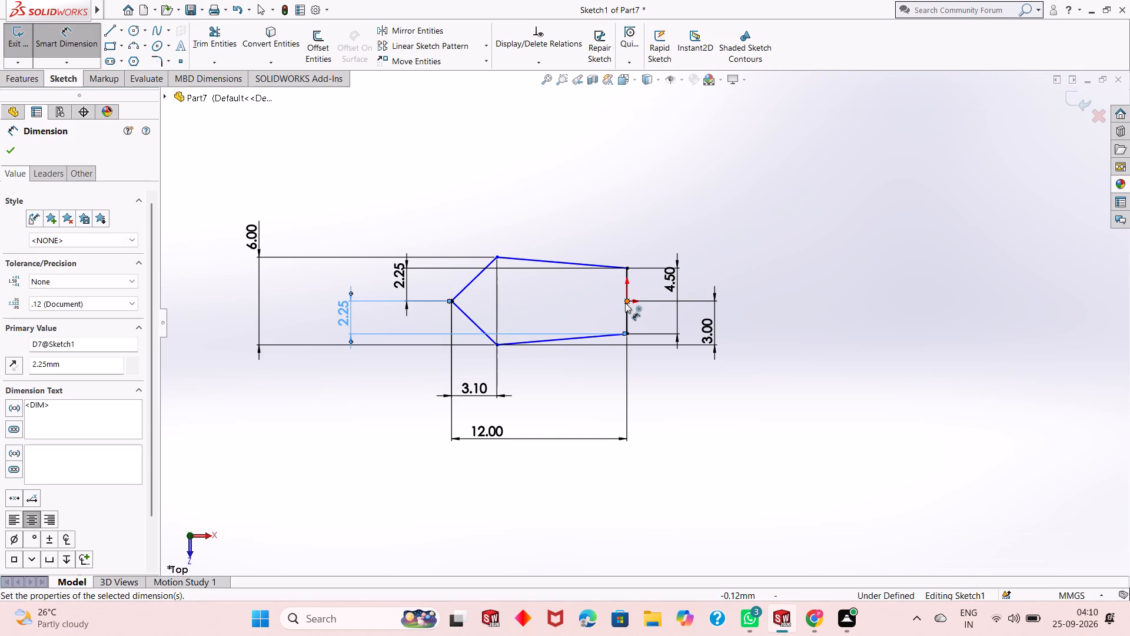
Dimension the horizontal distance between the origin and the outline's lower-left corner, placing it above the outline.
left_click(625, 303)
left_click(499, 343)
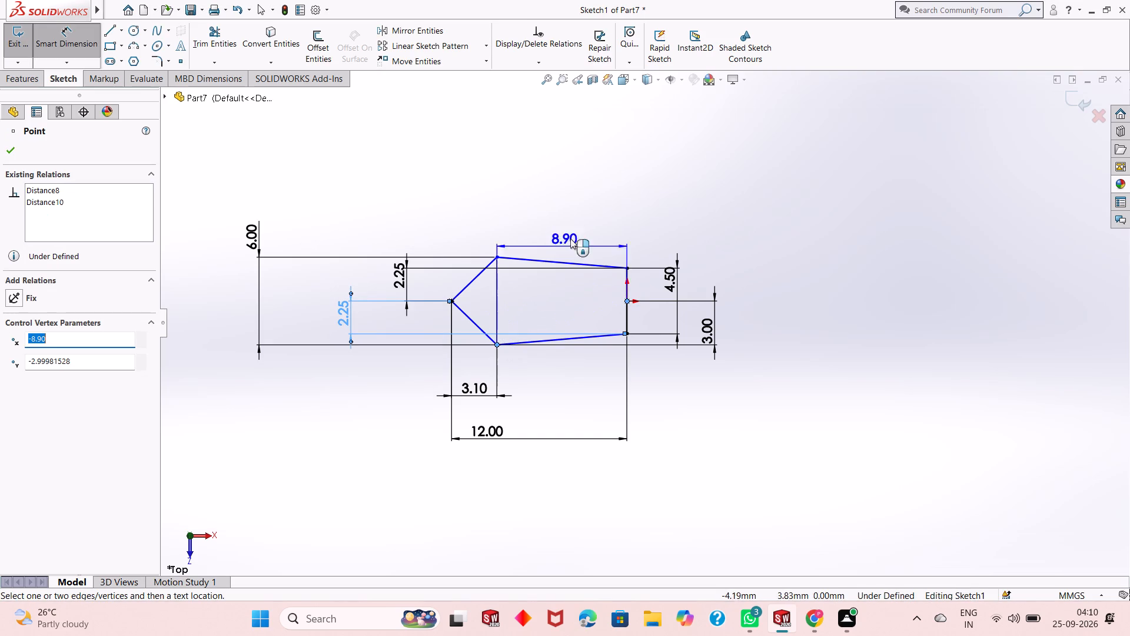
left_click(582, 213)
left_click(528, 198)
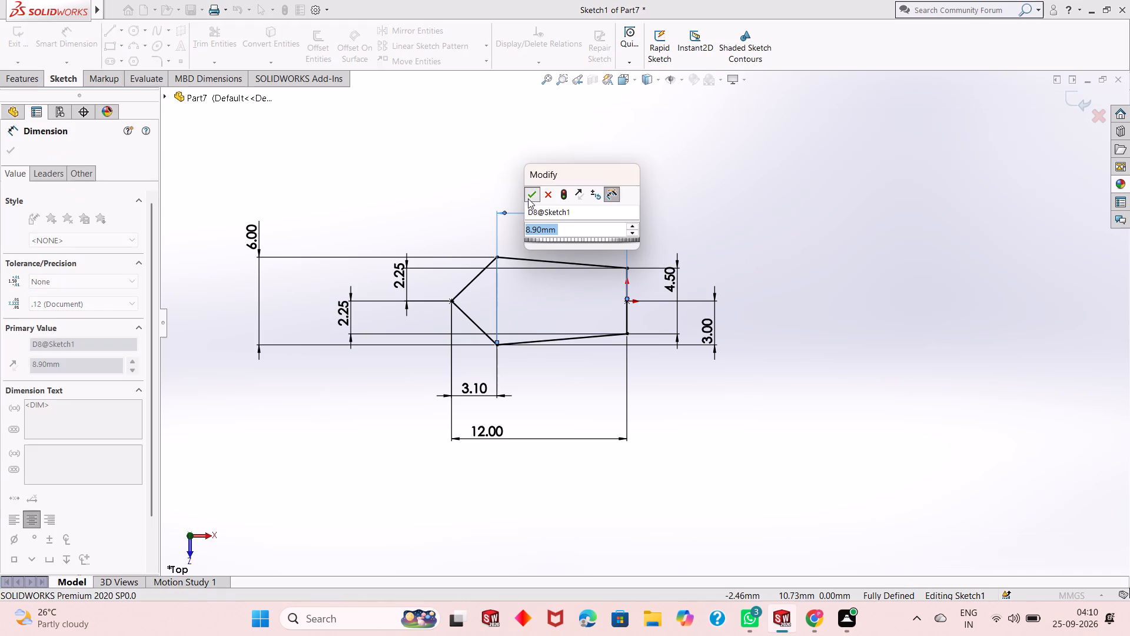
right_click(494, 155)
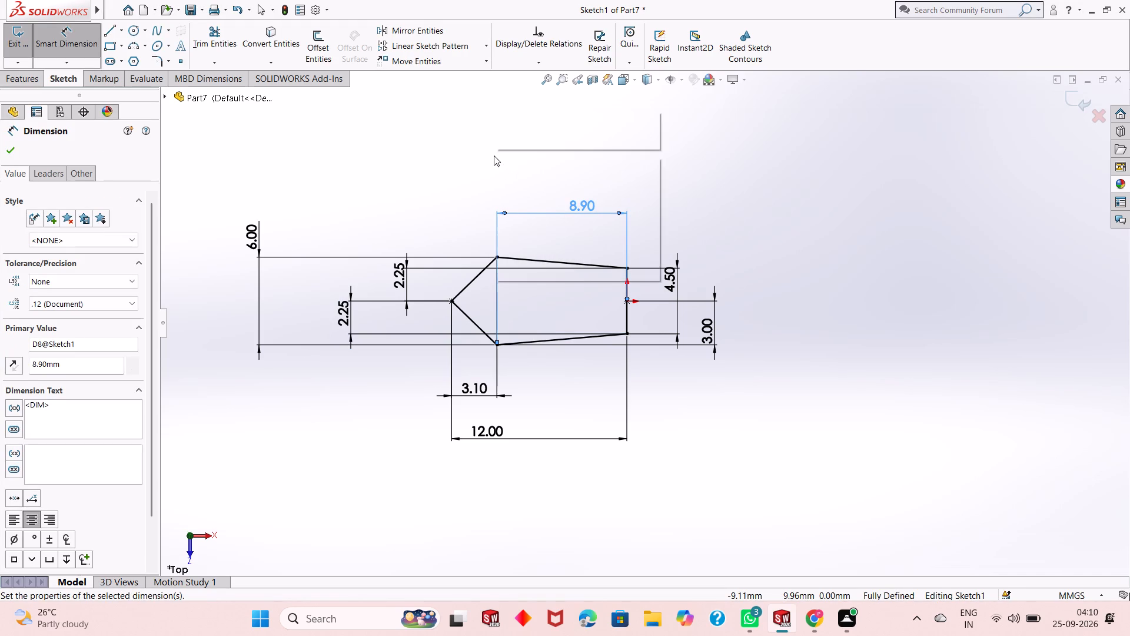
left_click(530, 197)
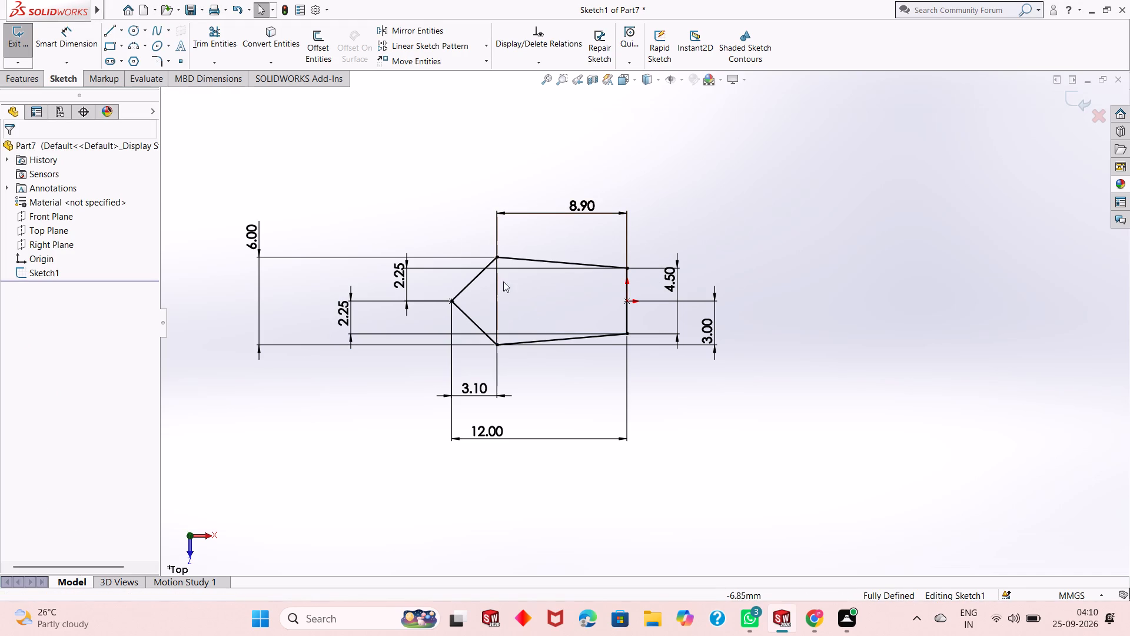
Extrude the outline as a blind boss from the sketch plane, with the depth entered as 6.18-3.18 mm.
left_click(29, 79)
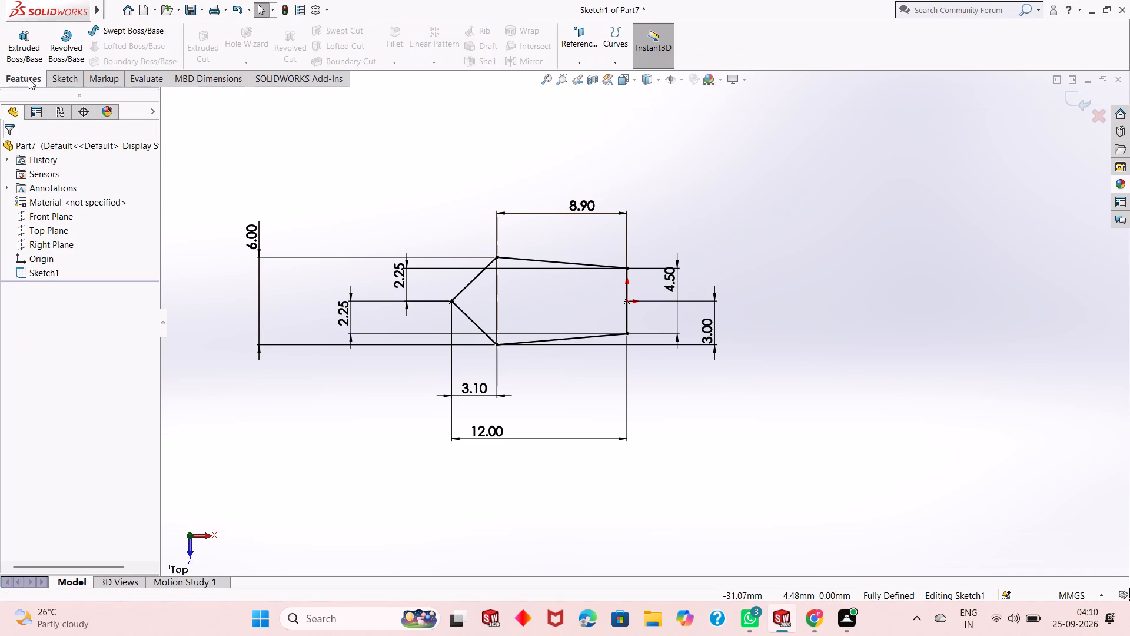
left_click(32, 56)
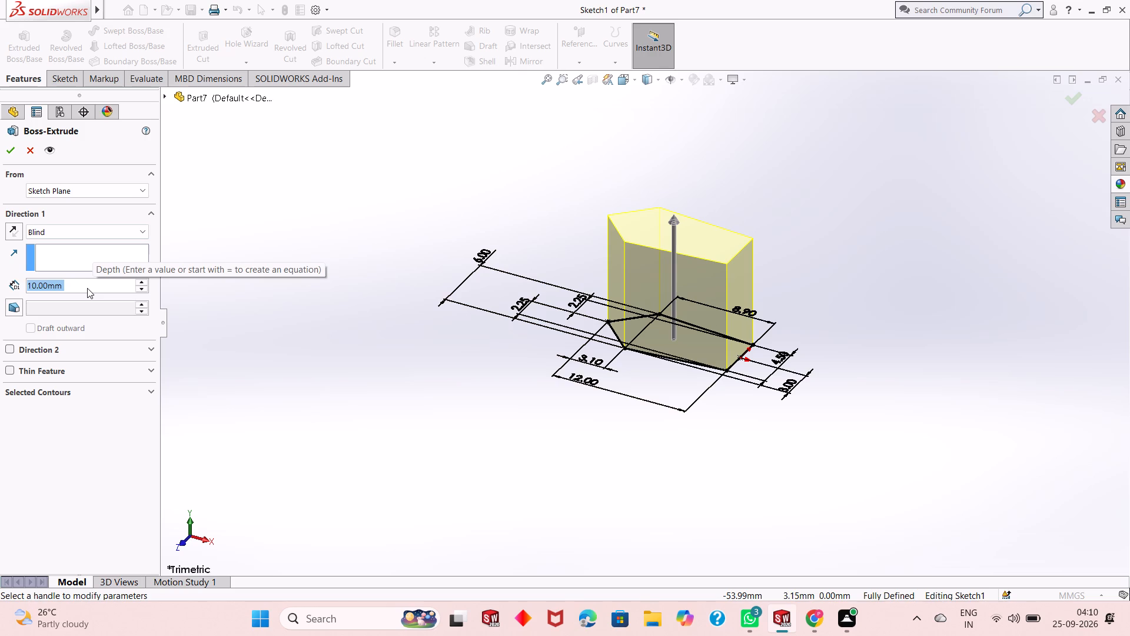
key("6")
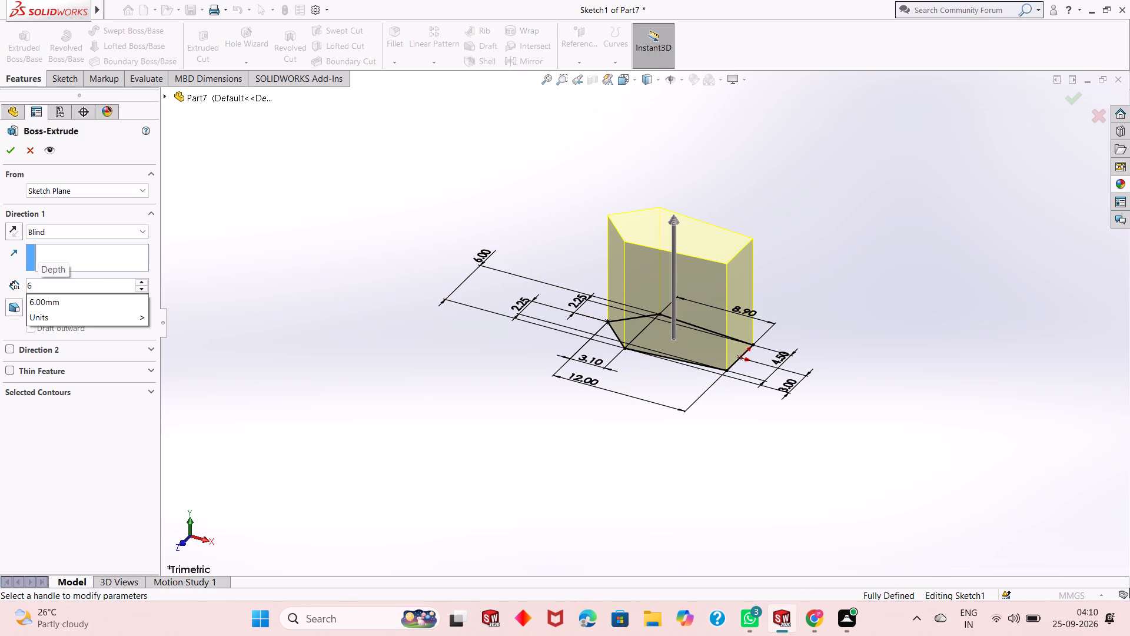
key("period")
type("18-")
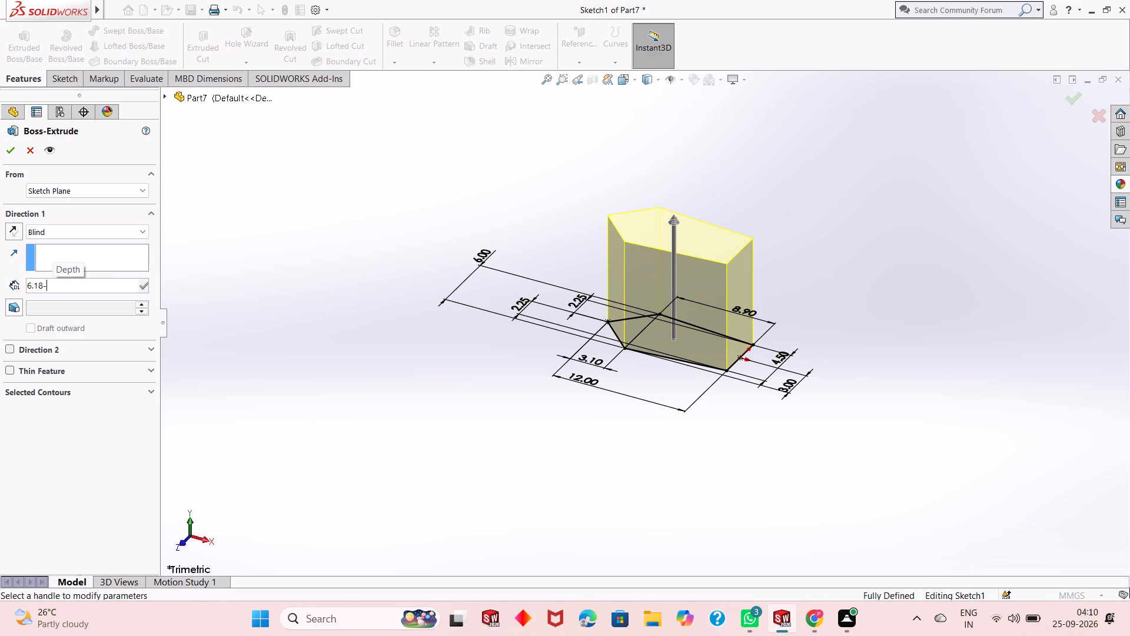
type("3.1")
key("8")
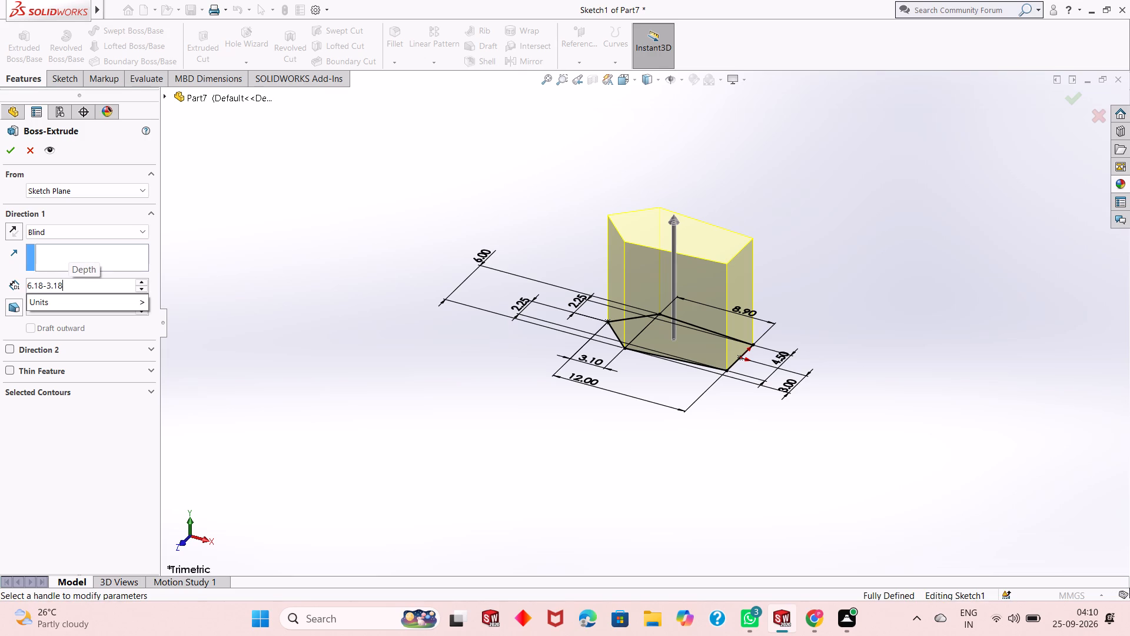
key("Return")
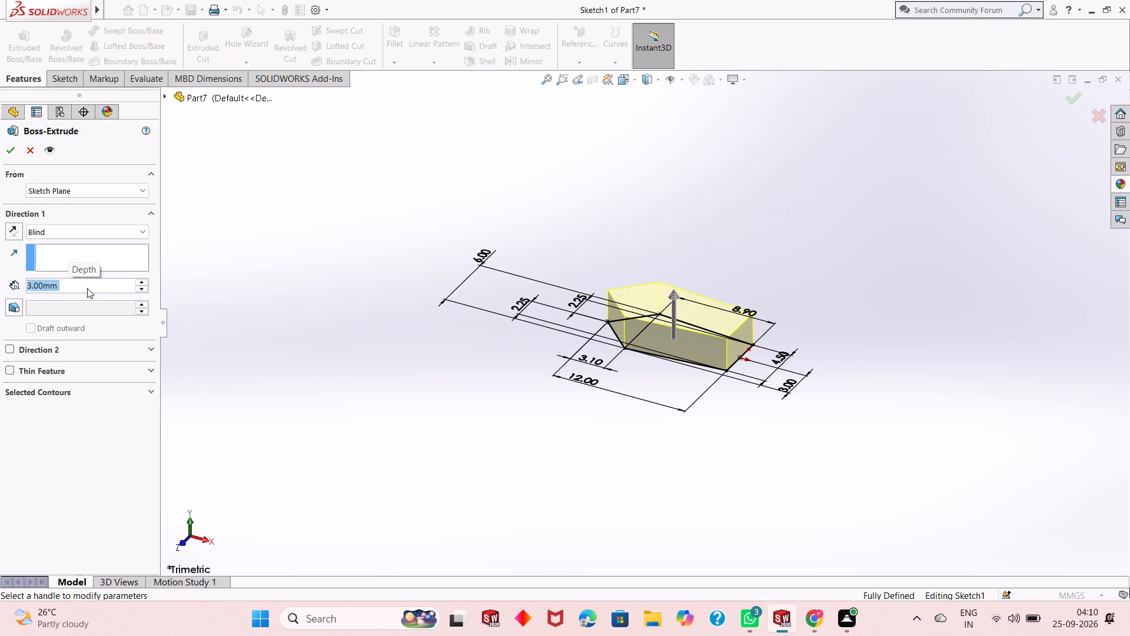
left_click(9, 150)
left_click(556, 334)
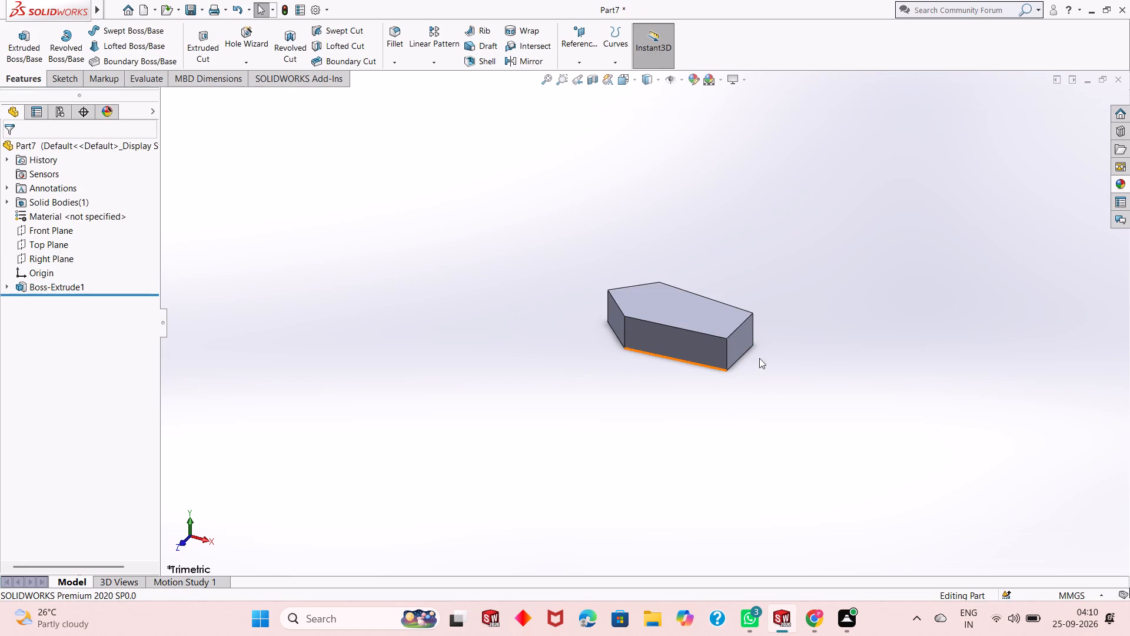
Start a new sketch on the front slanted face beside the pointed tip, viewed normal to the face.
middle_click_drag(801, 376, 856, 366)
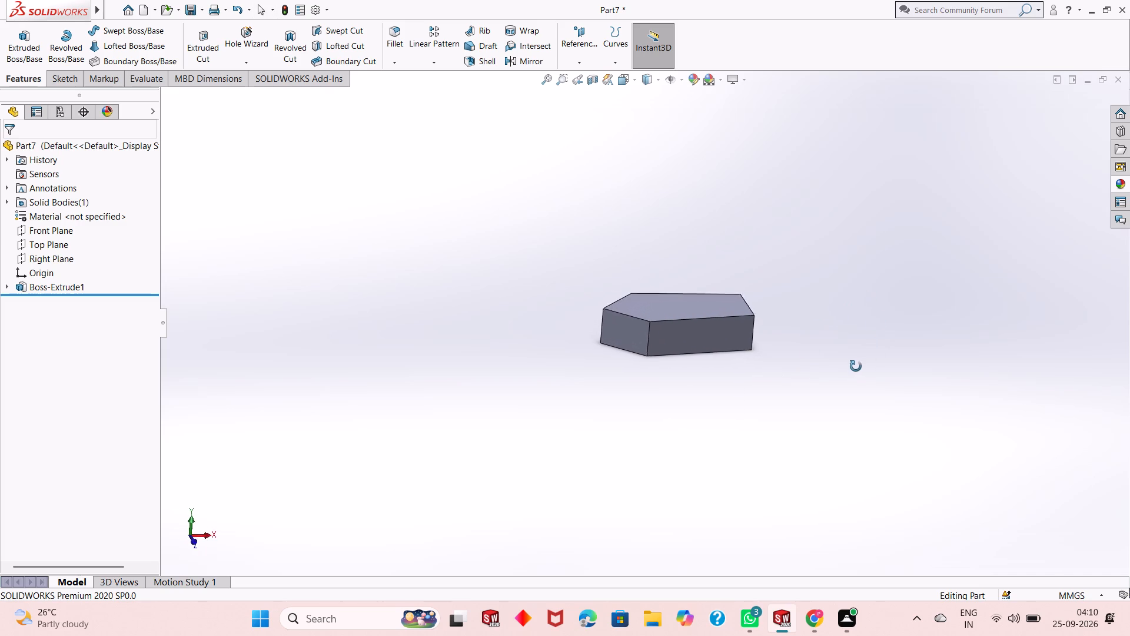
middle_click_drag(856, 366, 838, 372)
scroll(819, 360, "down", 3)
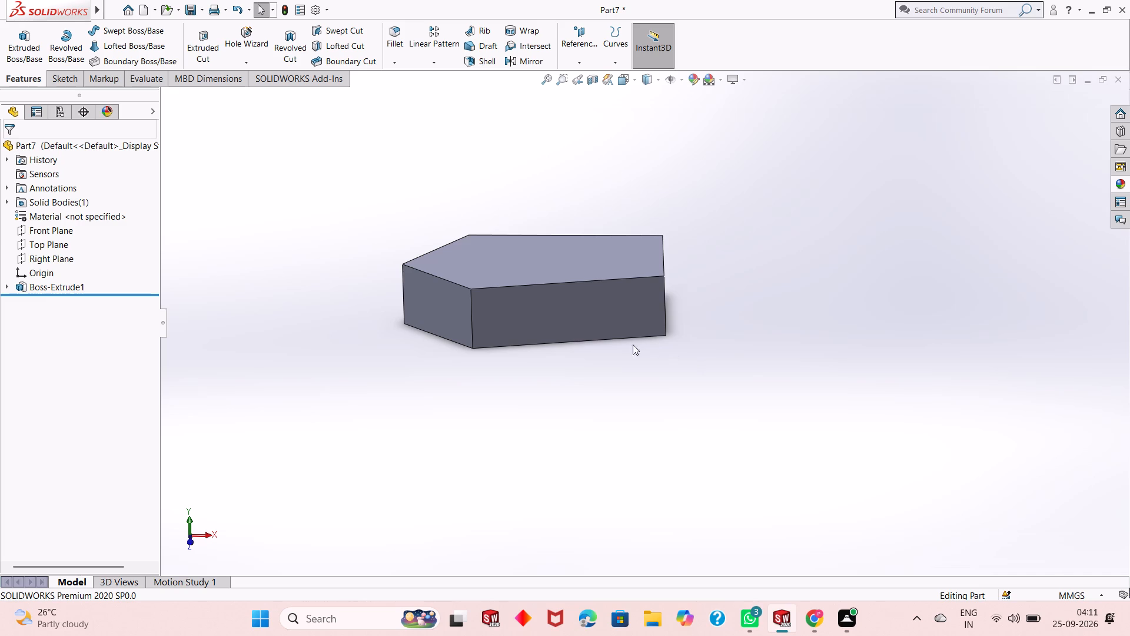
left_click(449, 313)
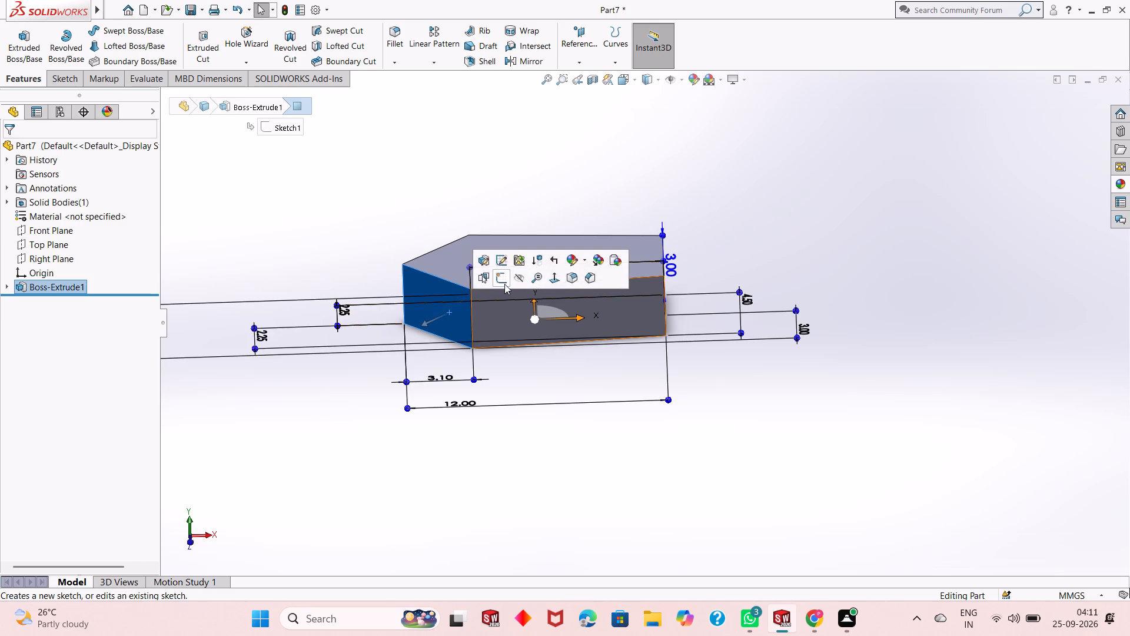
left_click(504, 284)
key("Escape")
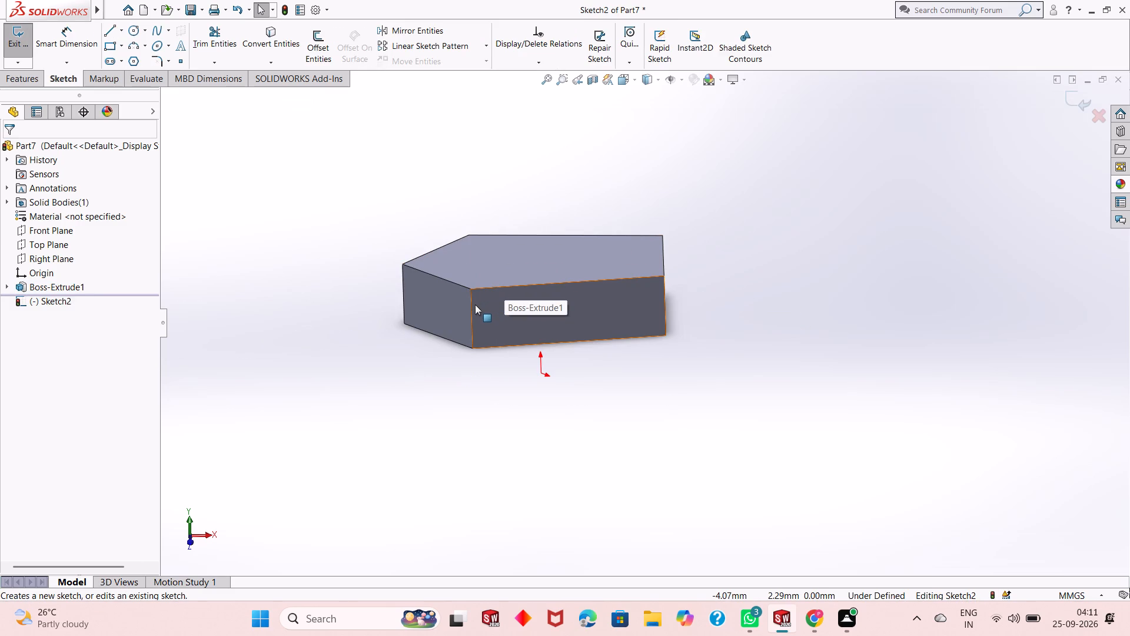
key("ctrl+8")
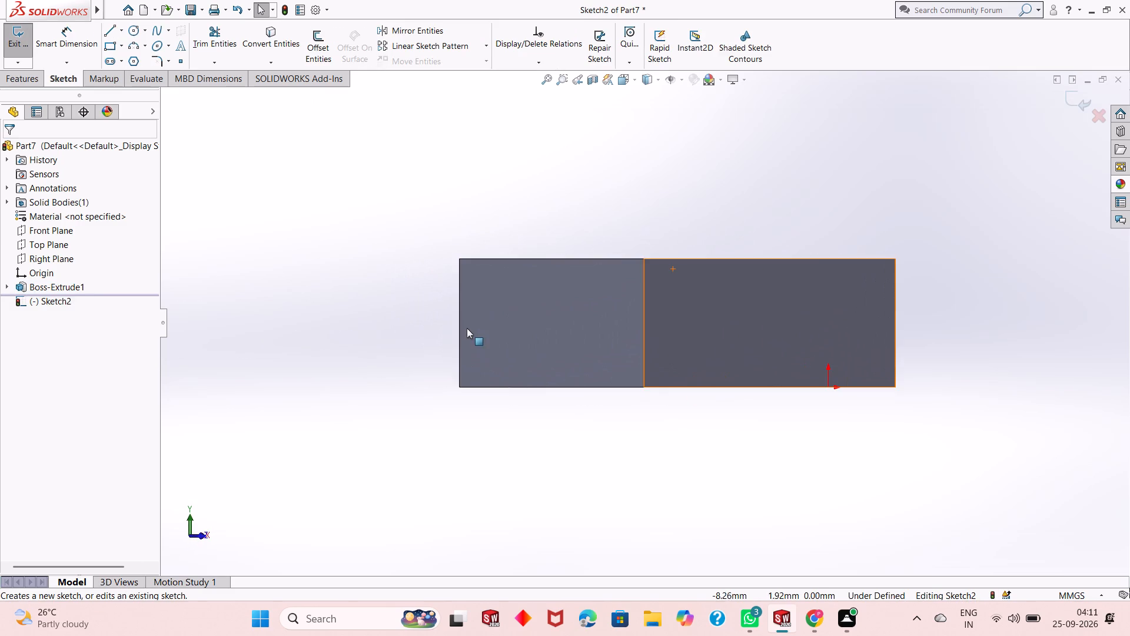
scroll(544, 349, "up", 2)
key("Escape")
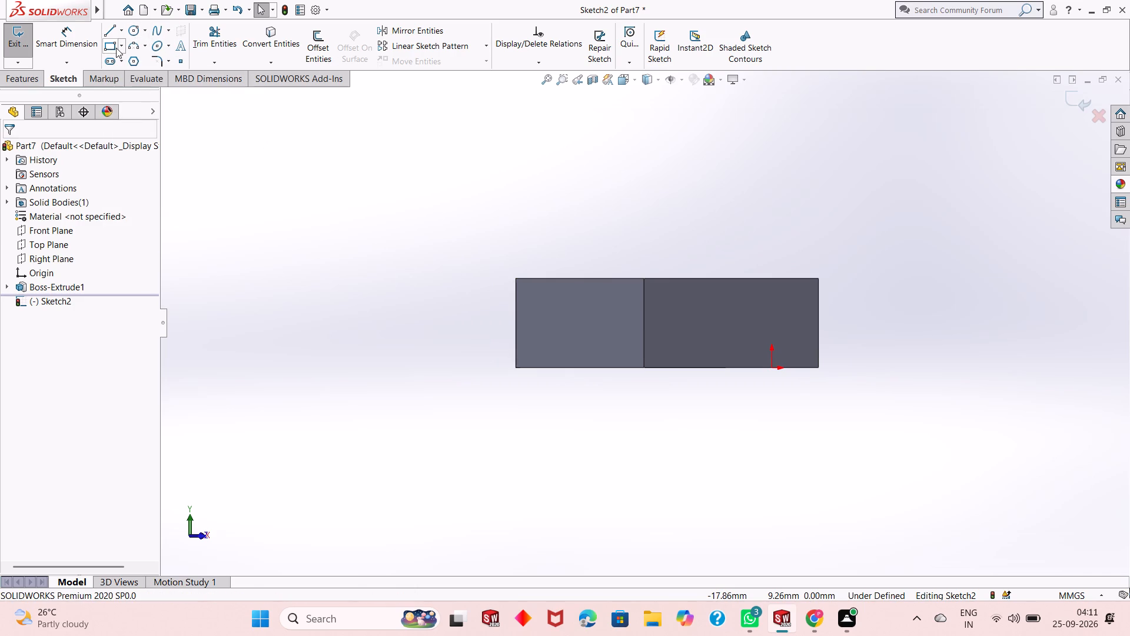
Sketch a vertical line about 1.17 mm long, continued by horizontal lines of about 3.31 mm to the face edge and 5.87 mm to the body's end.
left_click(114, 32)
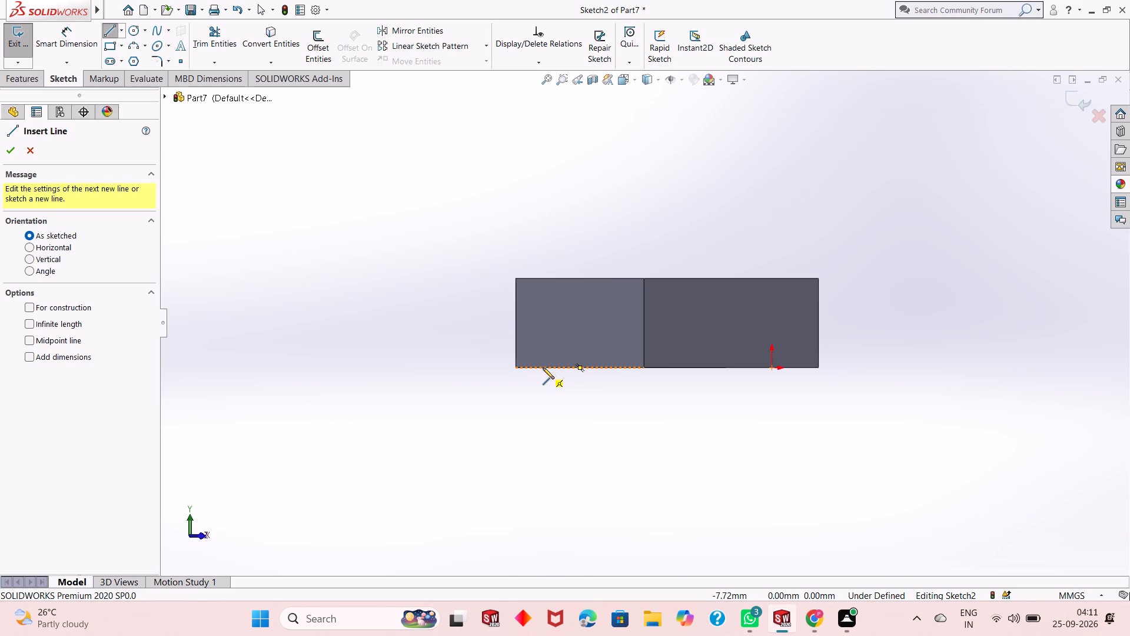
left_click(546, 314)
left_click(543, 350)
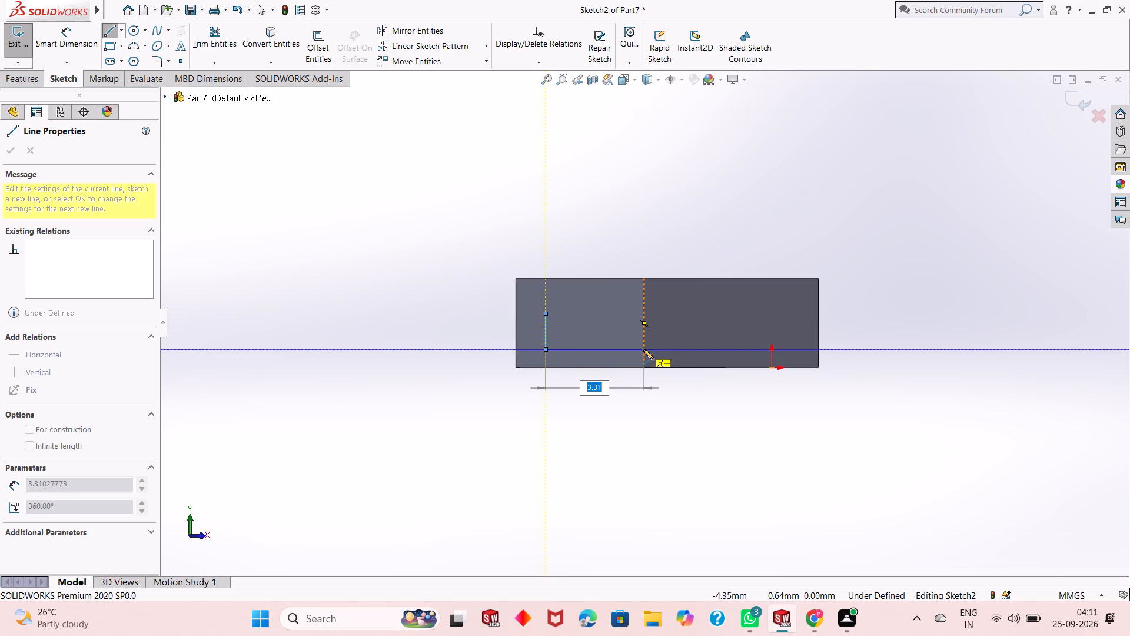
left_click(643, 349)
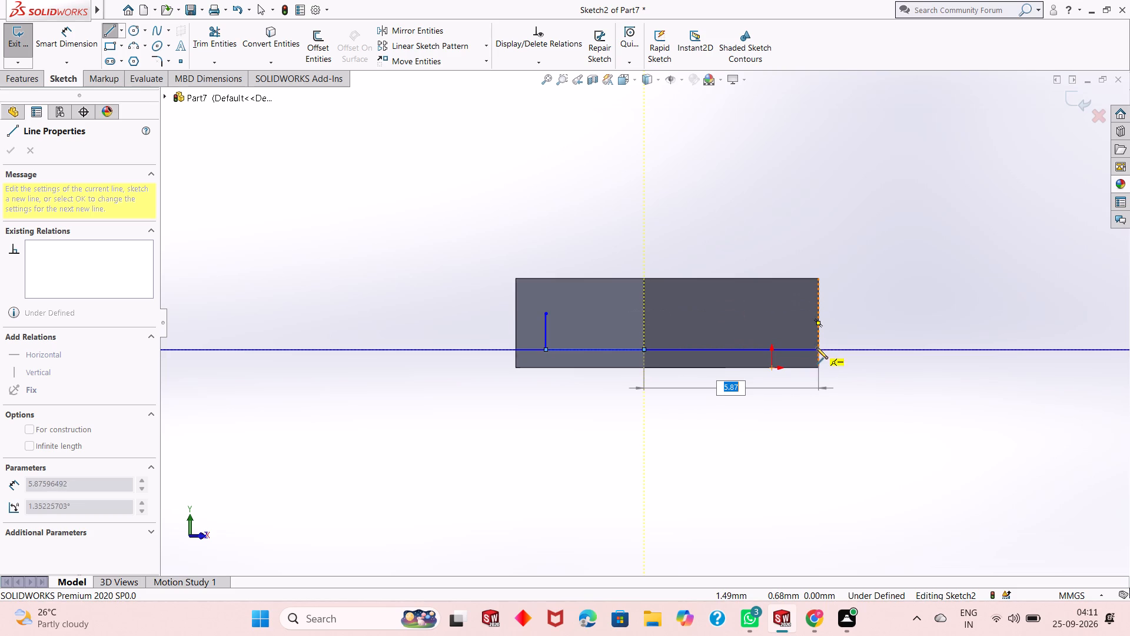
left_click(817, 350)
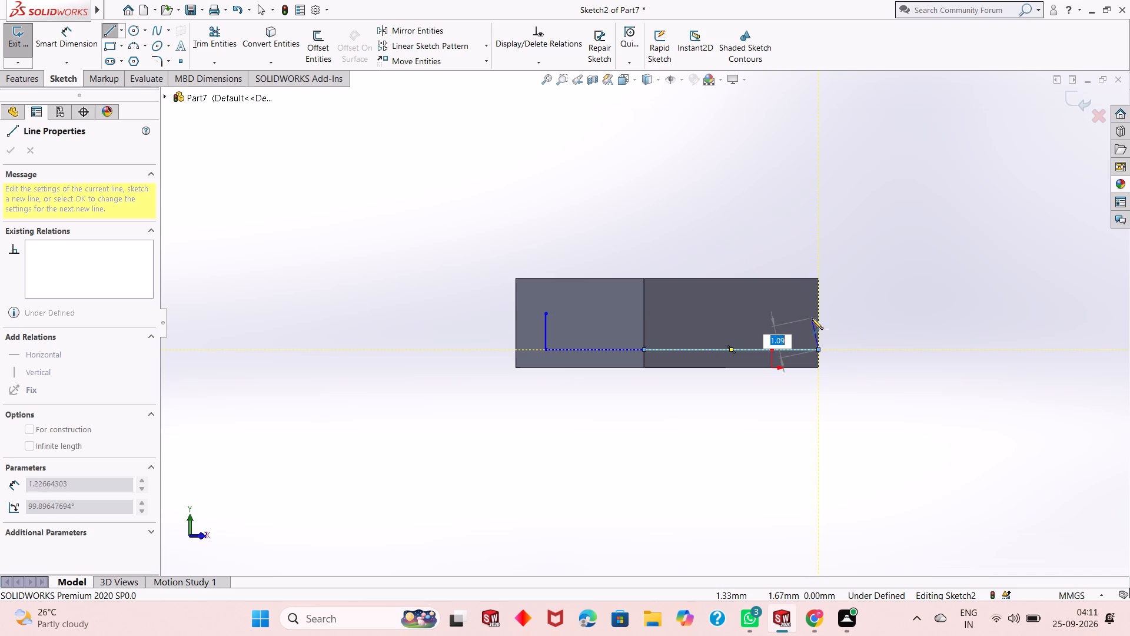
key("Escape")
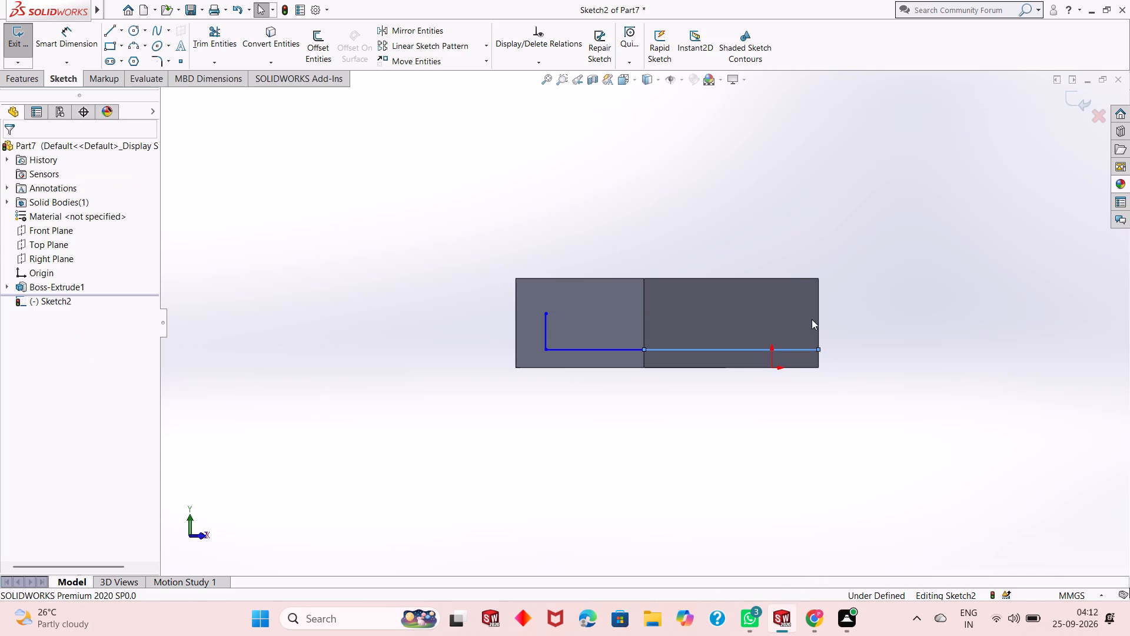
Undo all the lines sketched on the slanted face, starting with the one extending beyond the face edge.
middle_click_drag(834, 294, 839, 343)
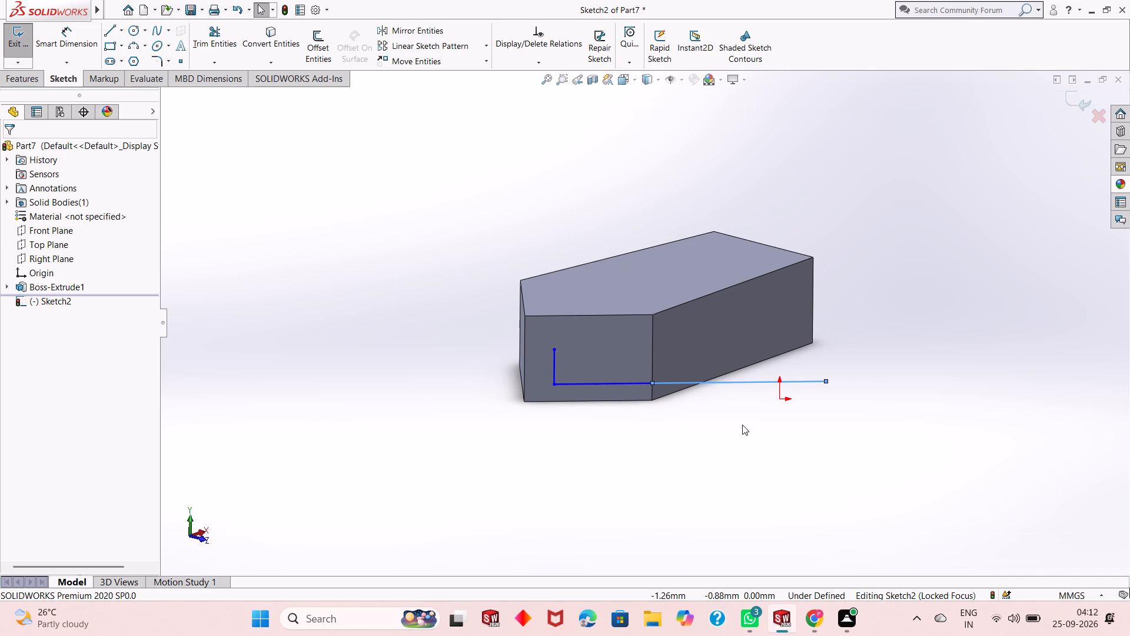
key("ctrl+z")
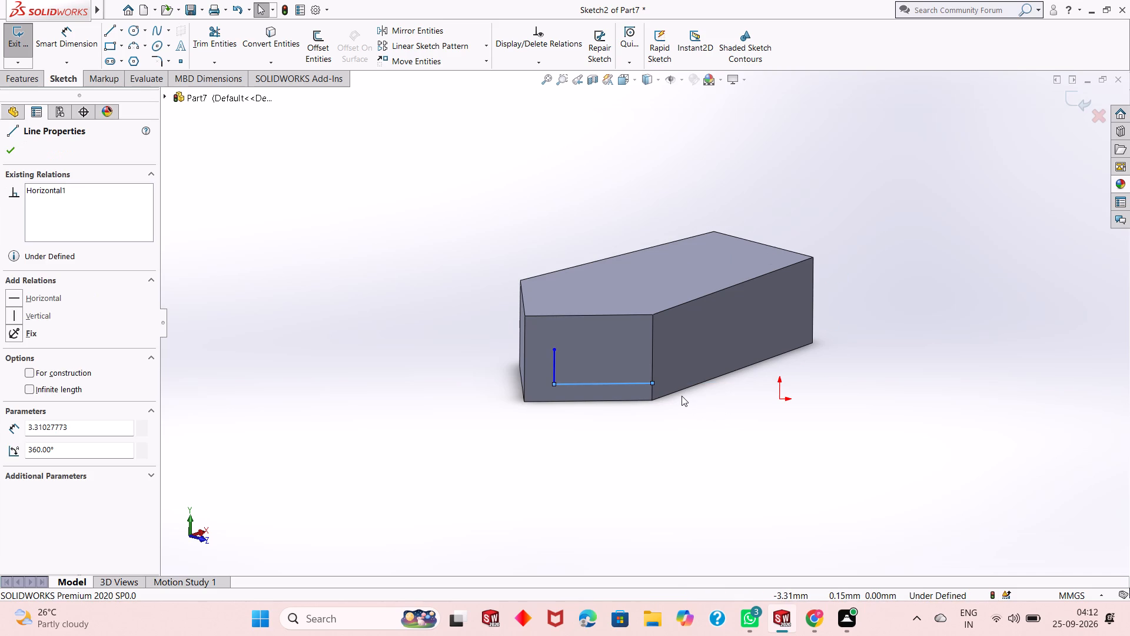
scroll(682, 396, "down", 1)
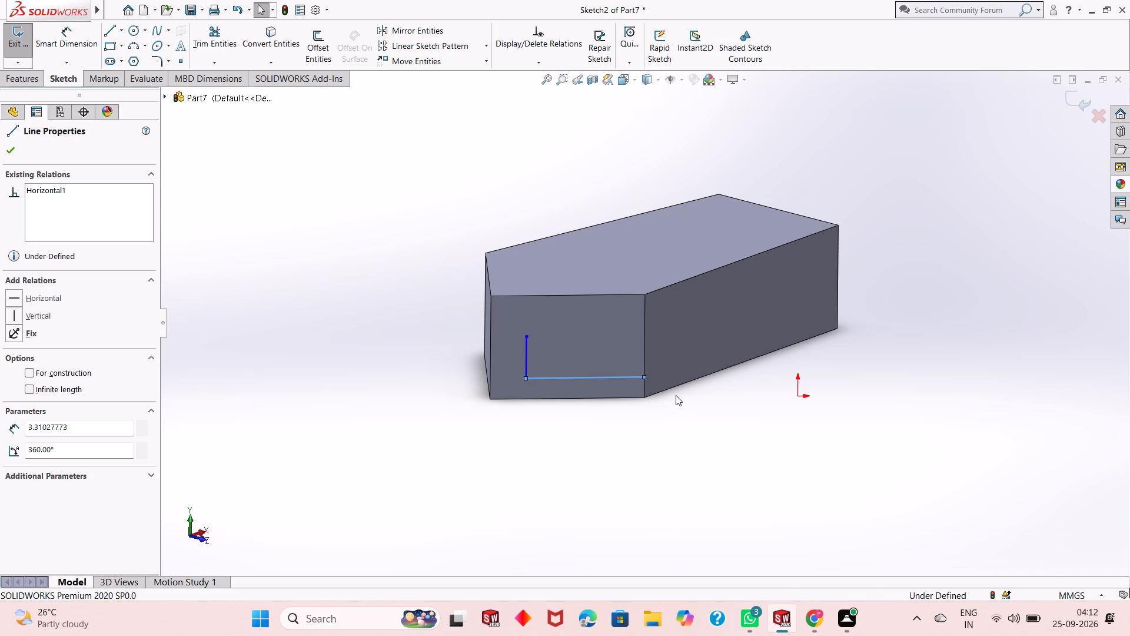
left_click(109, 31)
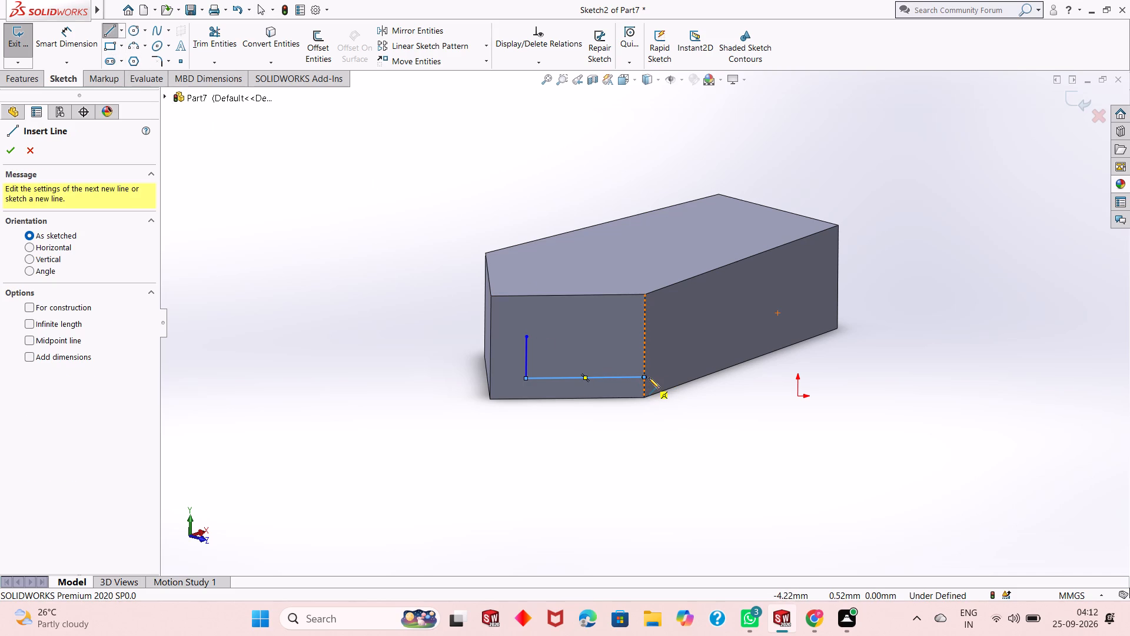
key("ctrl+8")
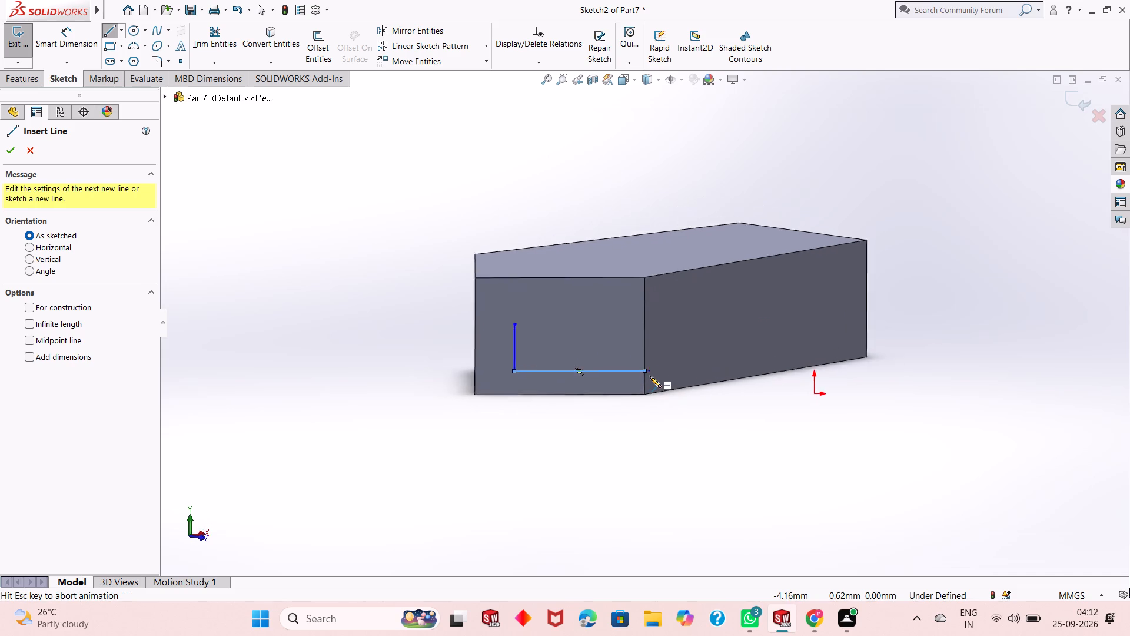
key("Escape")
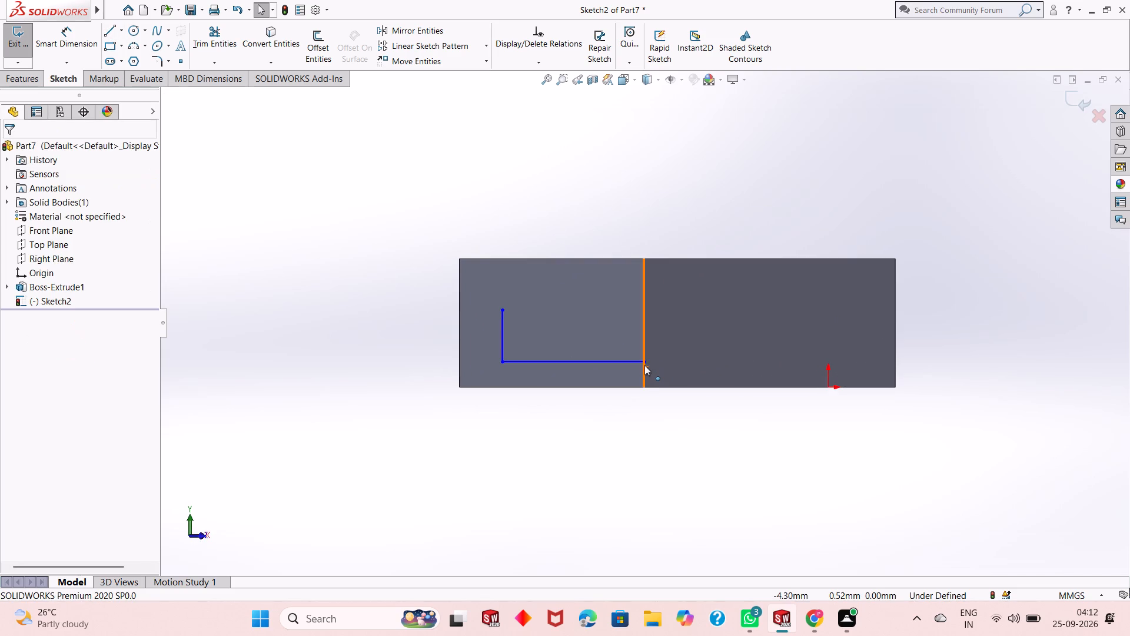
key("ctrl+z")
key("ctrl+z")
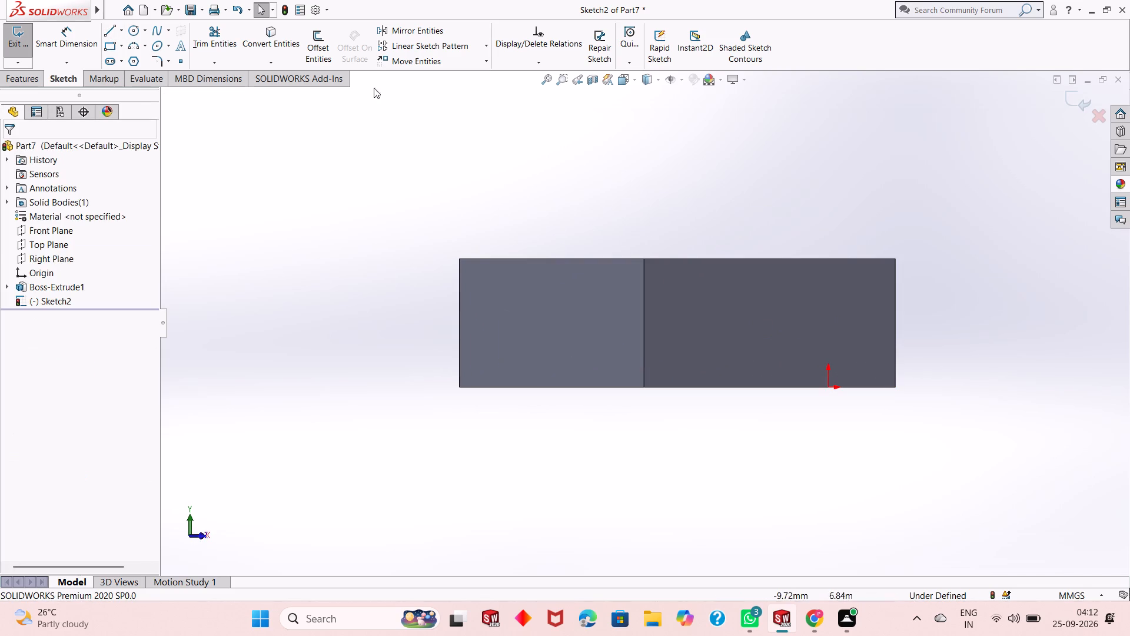
Sketch a corner rectangle about 3.41 mm long on the slanted face, with one short side on the edge away from the tip.
left_click(108, 41)
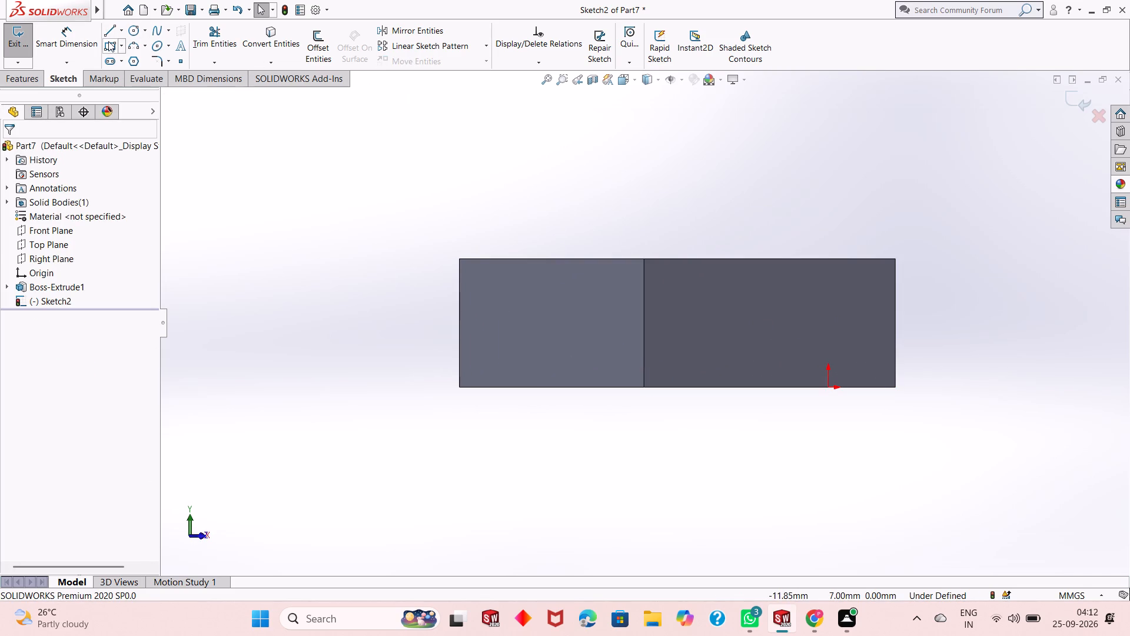
left_click(498, 307)
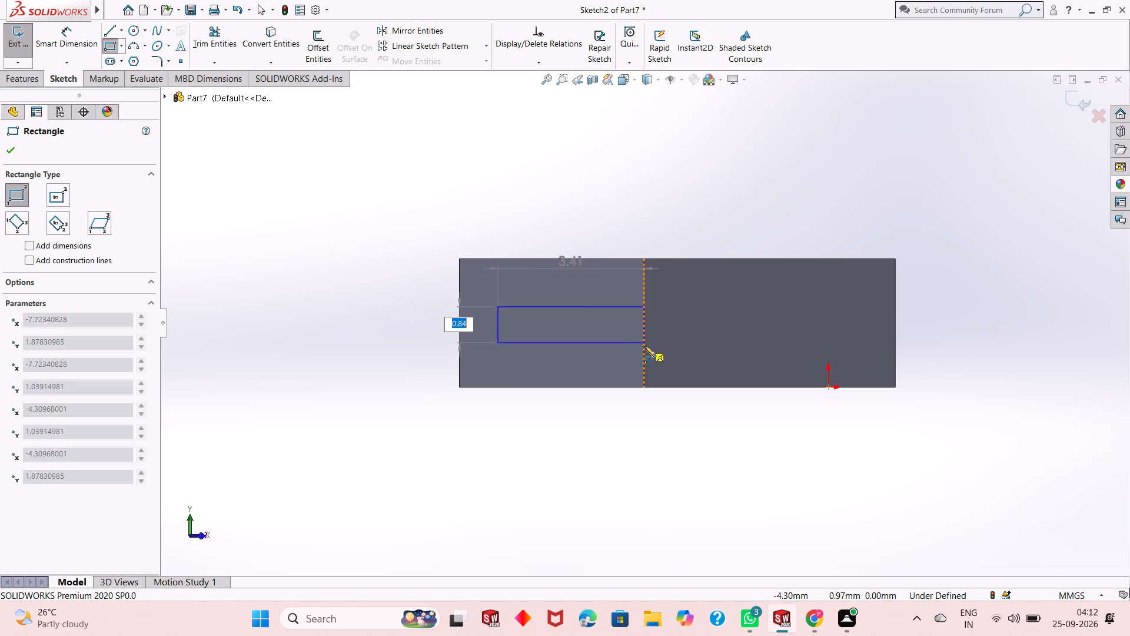
left_click(645, 354)
right_click(640, 138)
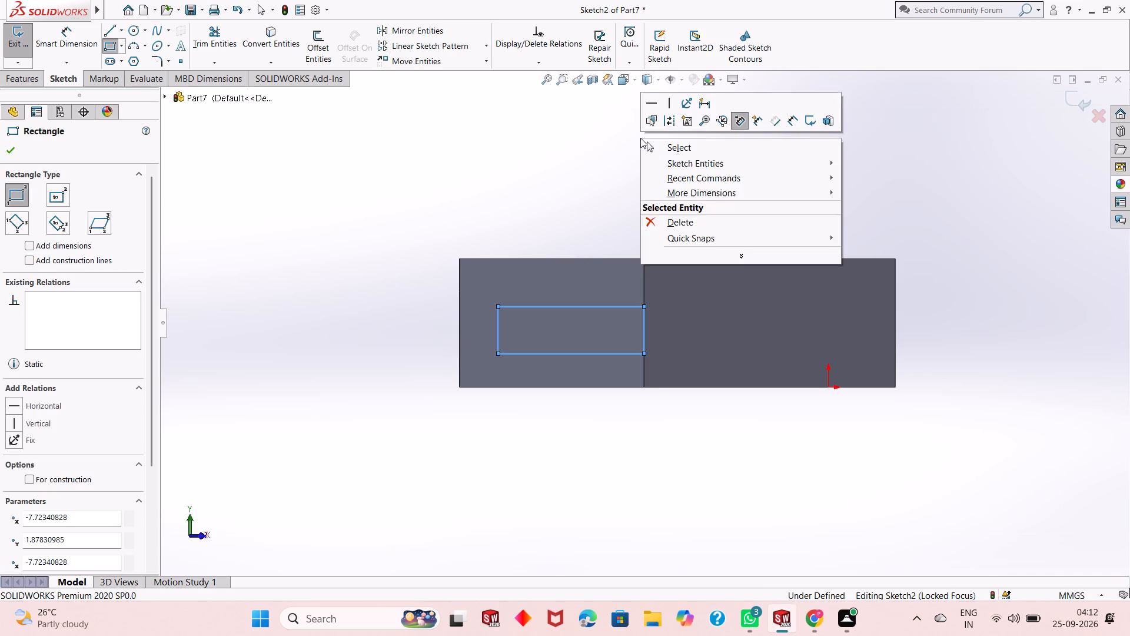
left_click(662, 145)
Dimension the rectangle's free short side 0.7 mm from the slanted face's vertical edge at the pointed tip.
left_click(73, 39)
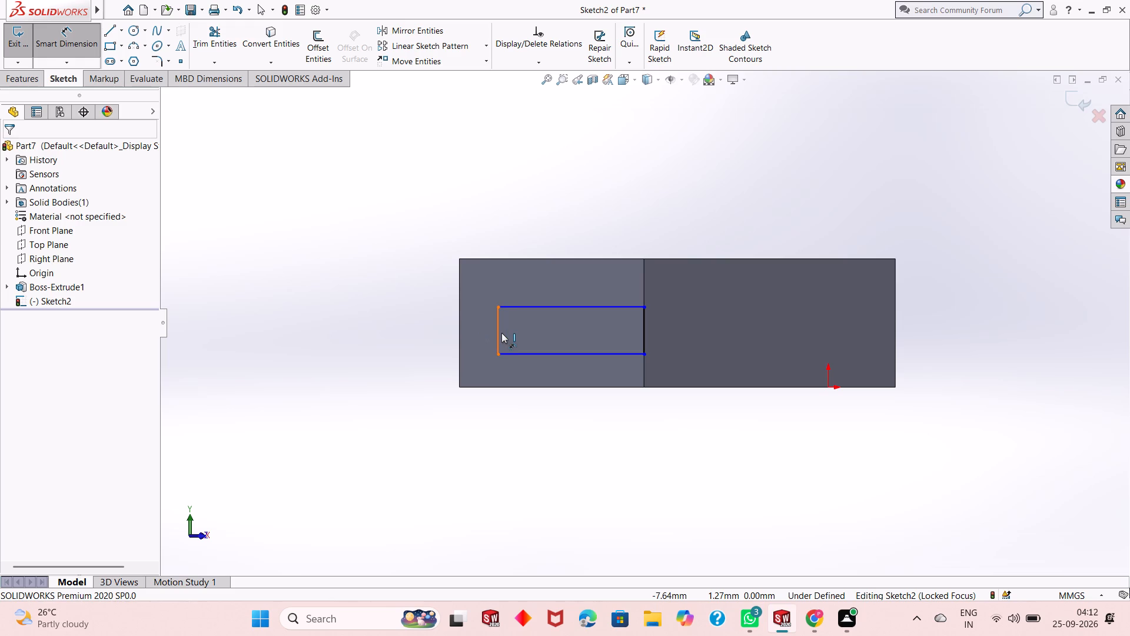
left_click(501, 333)
left_click(460, 343)
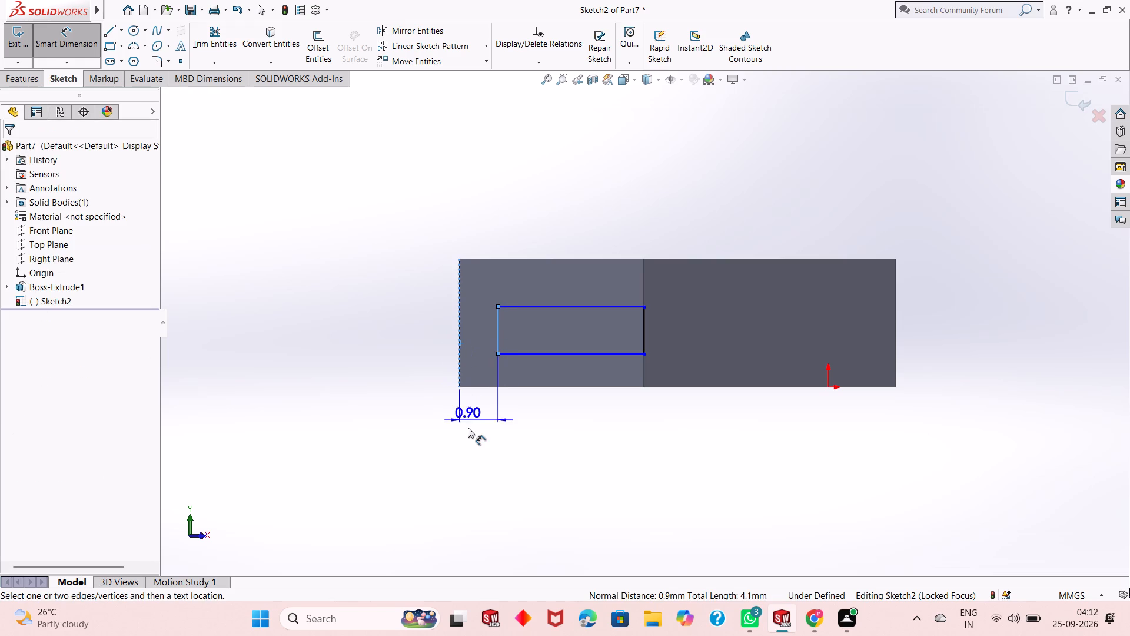
left_click(468, 429)
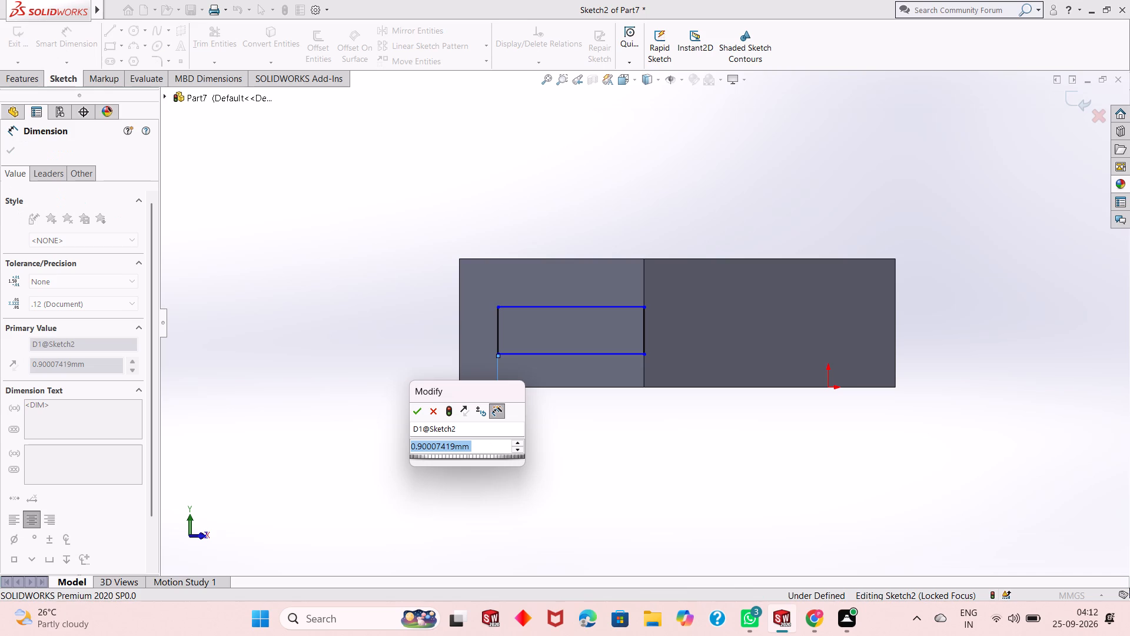
type("0.")
key("7")
key("Return")
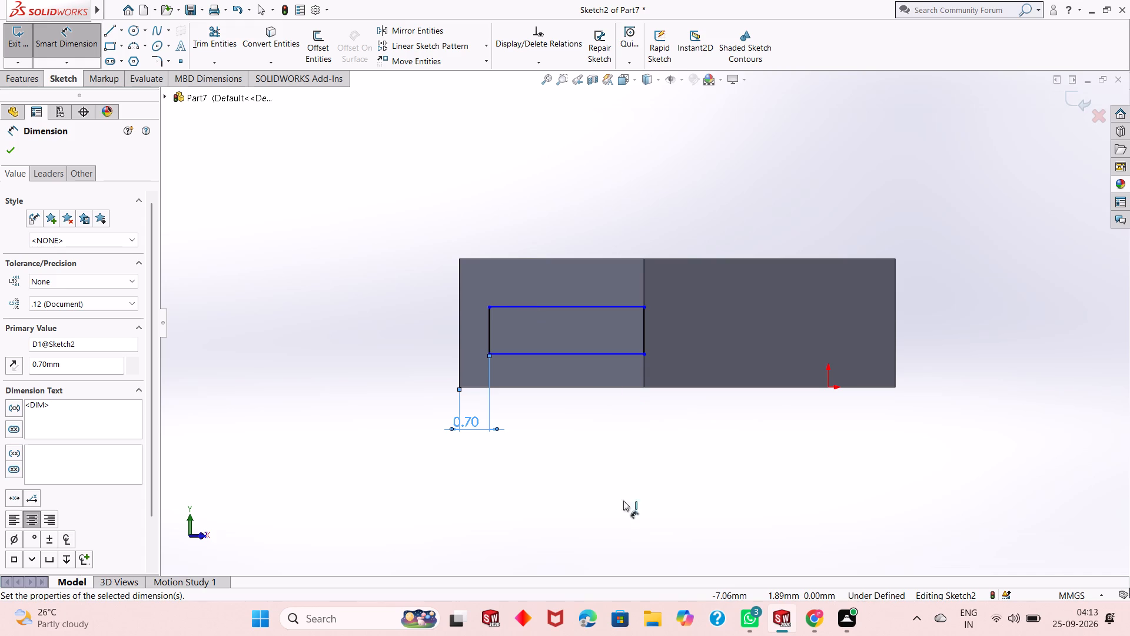
Dimension the rectangle's upper side 1 mm from the slanted face's top edge.
scroll(643, 544, "up", 1)
scroll(672, 414, "up", 3)
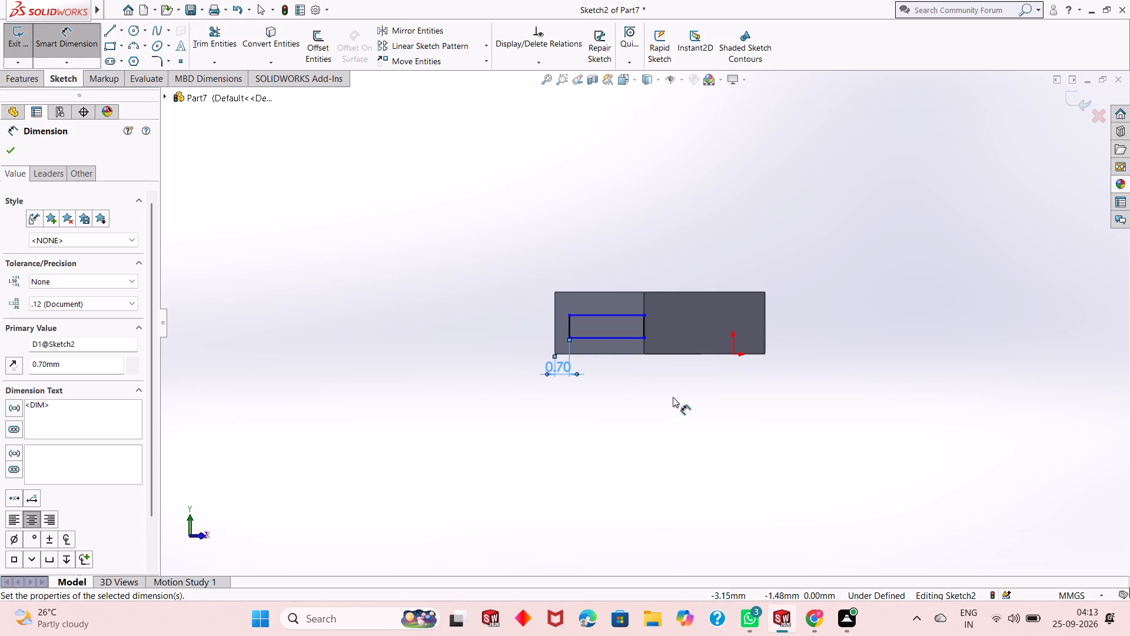
scroll(673, 362, "down", 1)
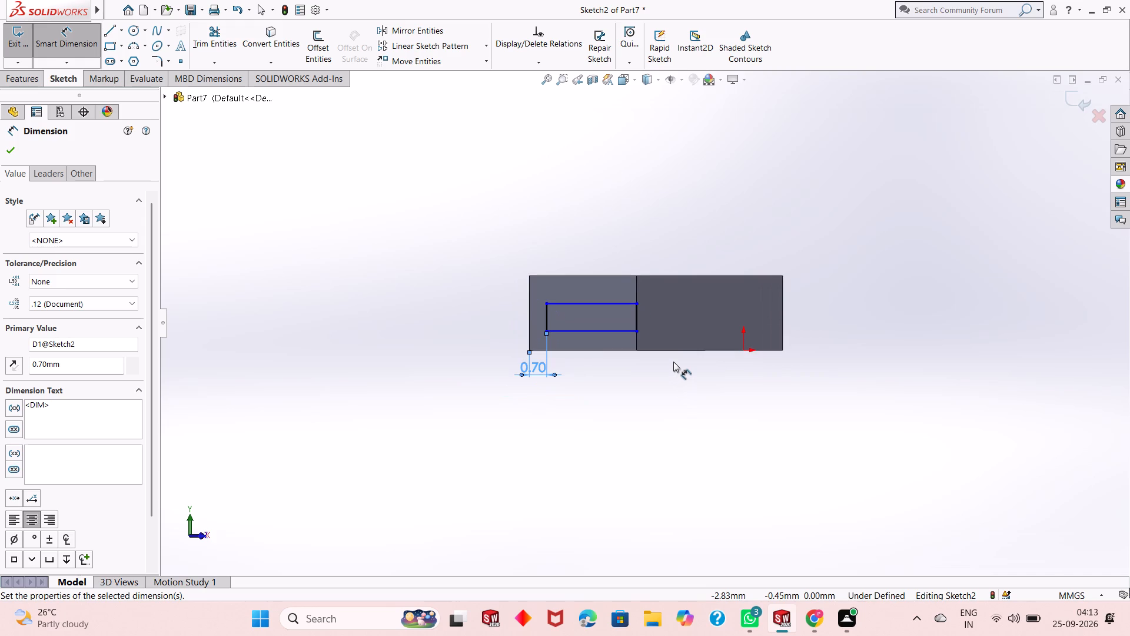
scroll(673, 362, "up", 1)
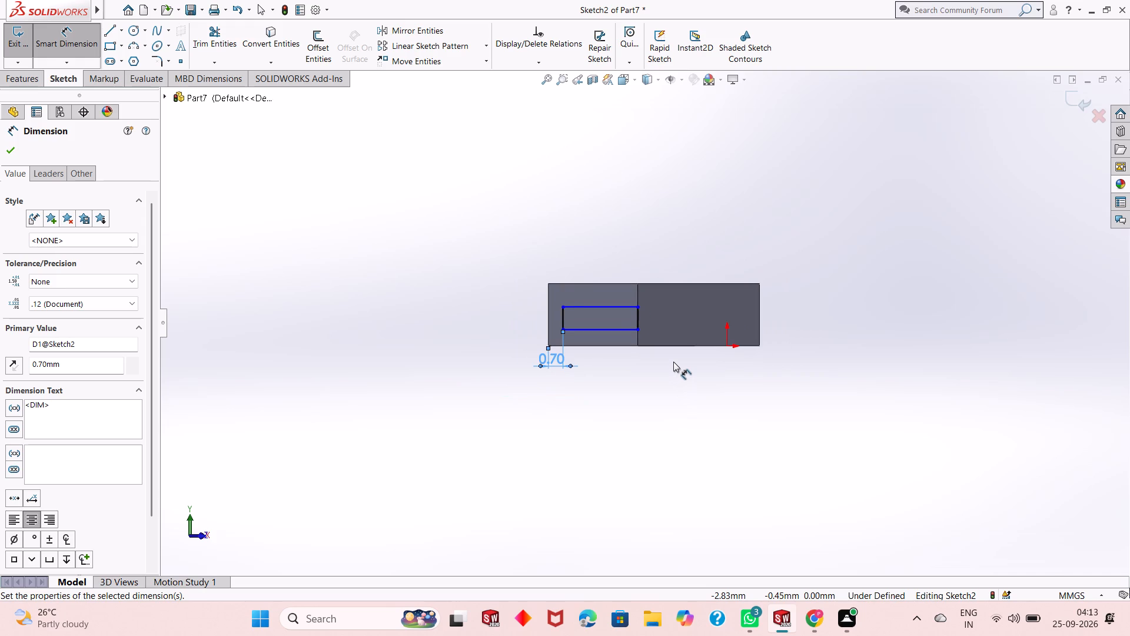
scroll(673, 362, "up", 1)
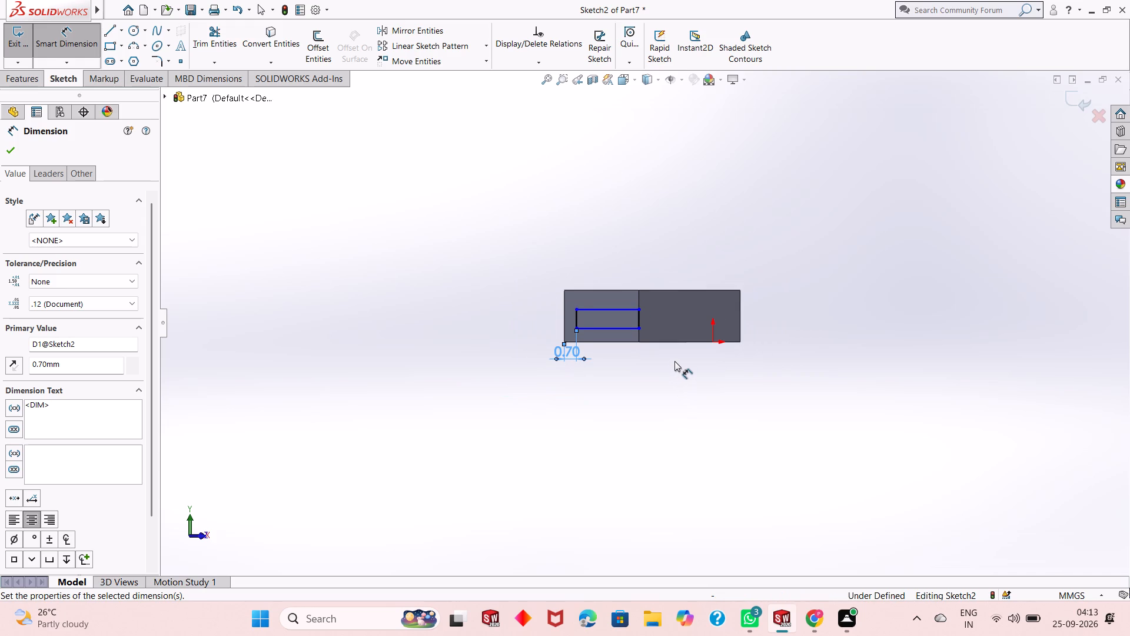
scroll(674, 361, "down", 1)
scroll(601, 310, "down", 2)
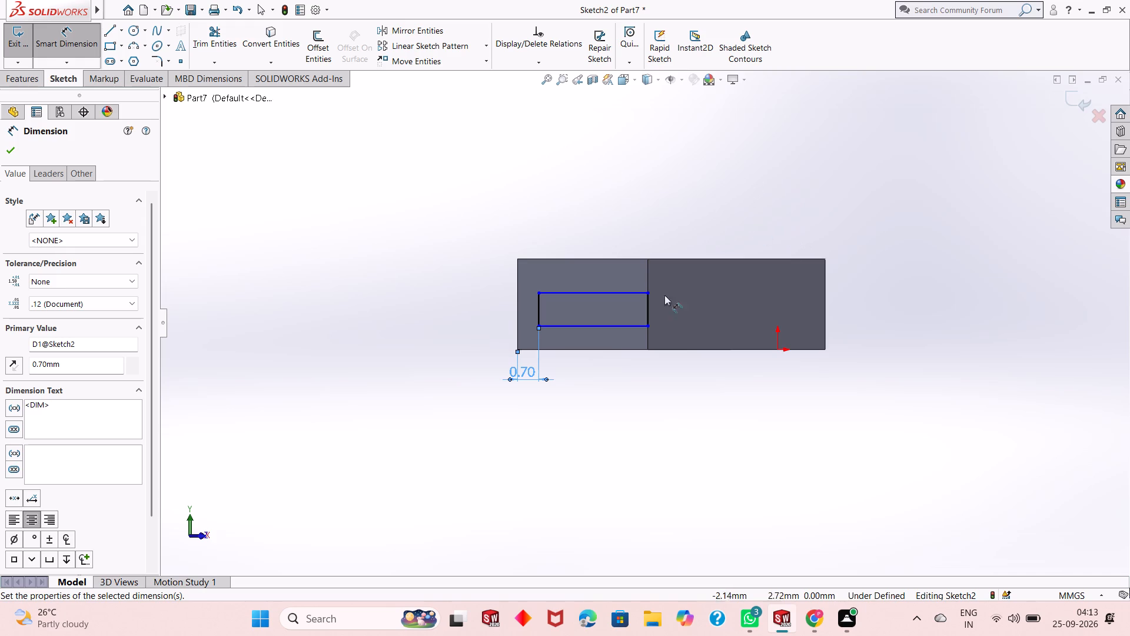
left_click(603, 290)
left_click(622, 258)
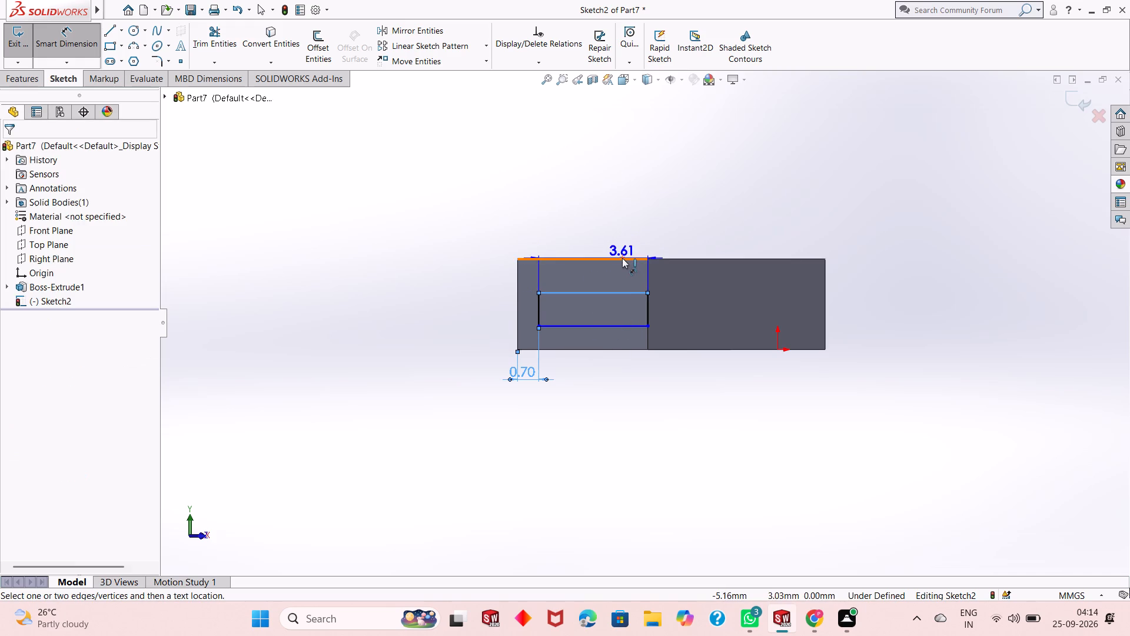
left_click(495, 239)
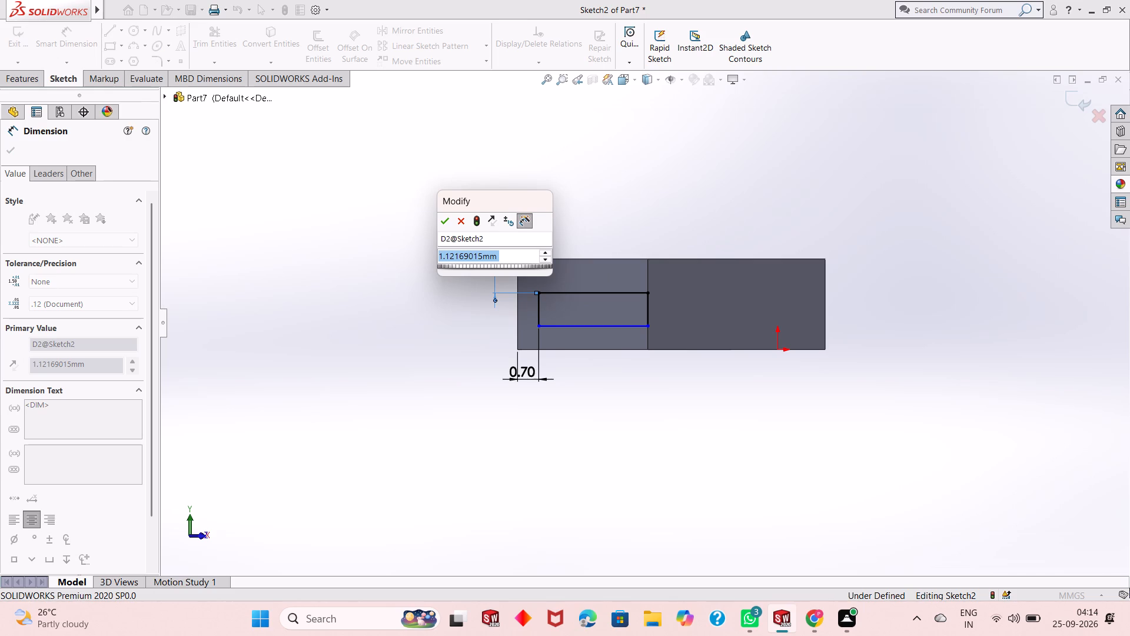
key("1")
key("Return")
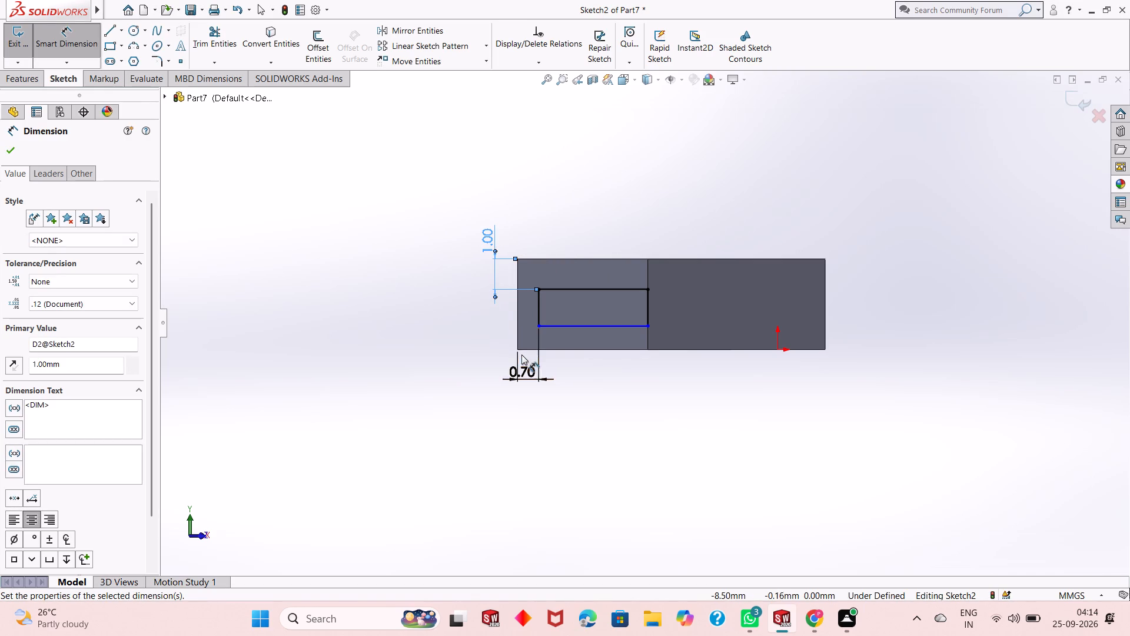
Dimension the rectangle's lower side 1 mm from the slanted face's bottom edge.
left_click(582, 326)
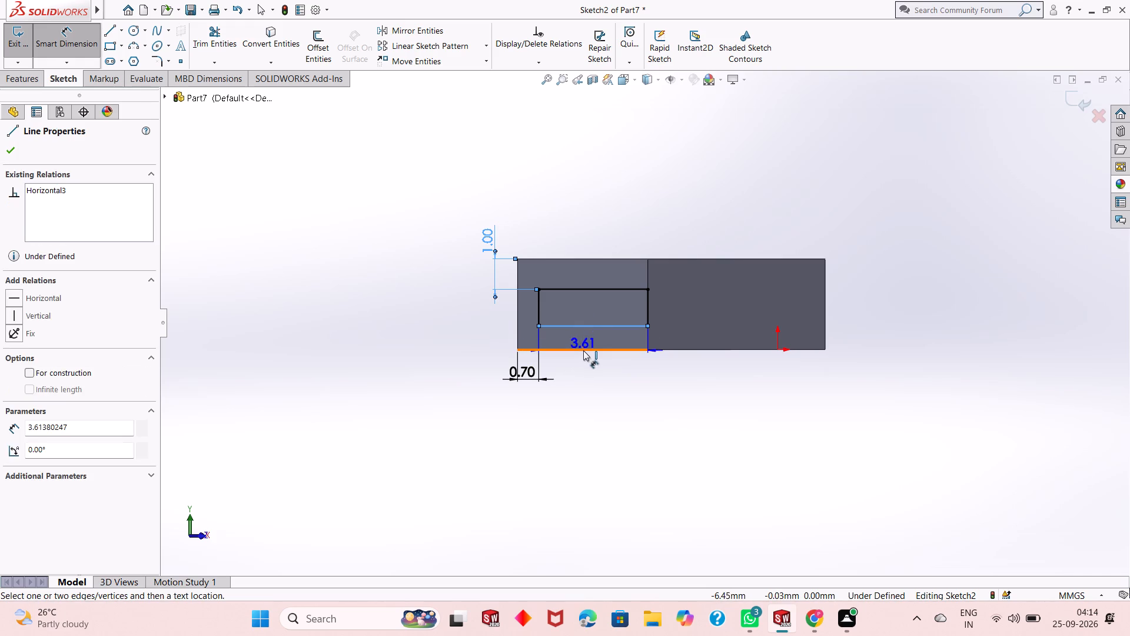
left_click(584, 351)
left_click(413, 339)
key("1")
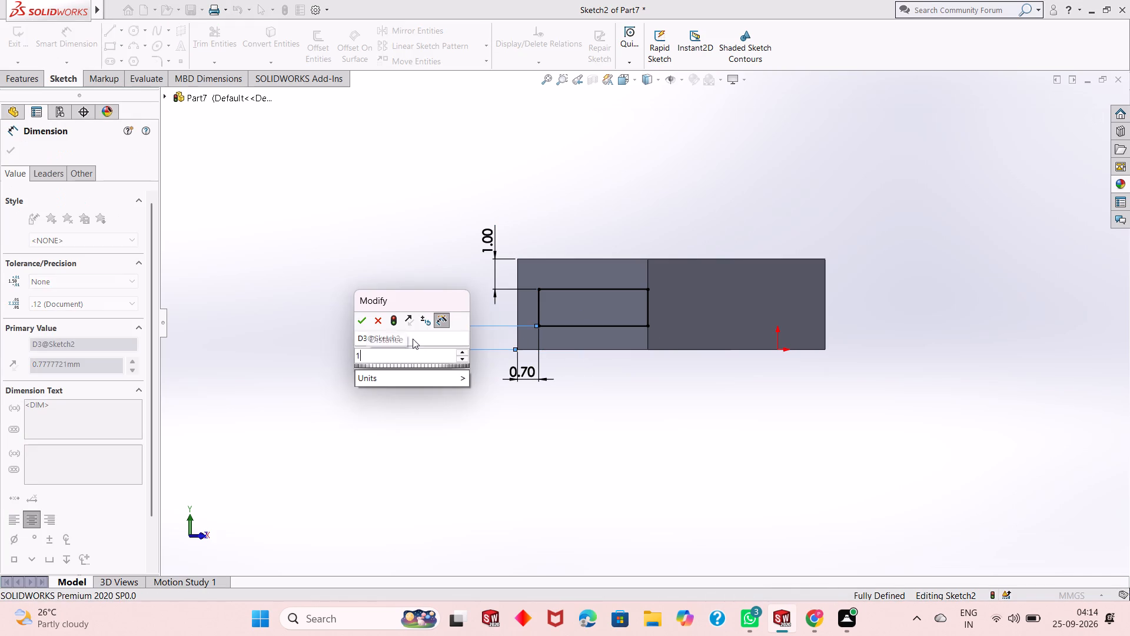
key("Return")
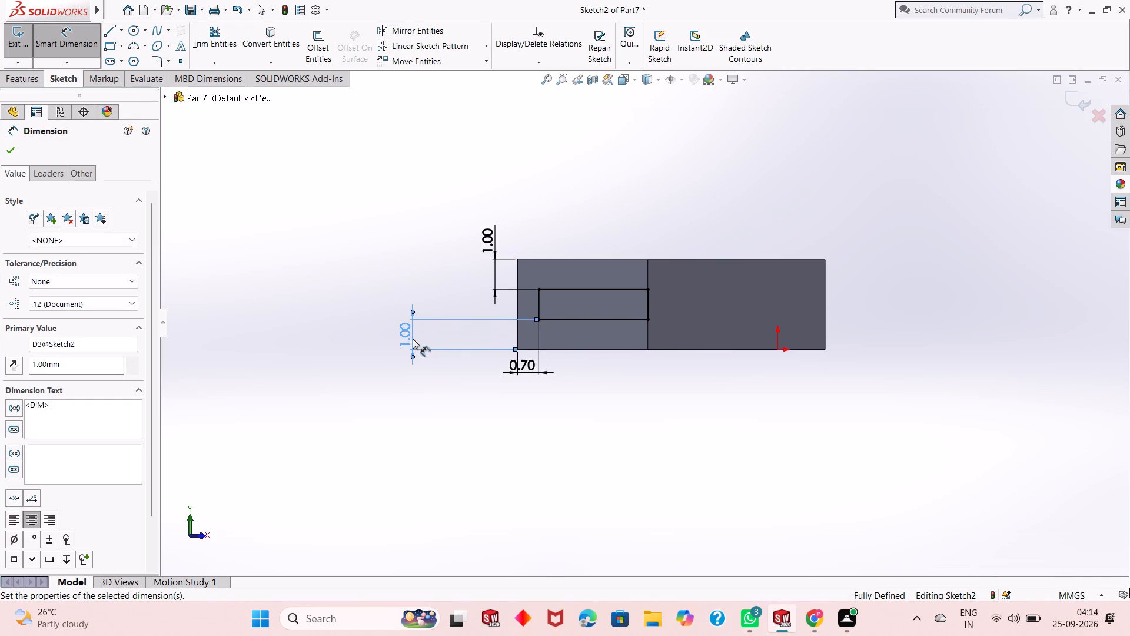
Set the rectangle's offsets from the face's top and bottom edges to 0.7 mm each, and finish dimensioning.
middle_click_drag(626, 384, 661, 353)
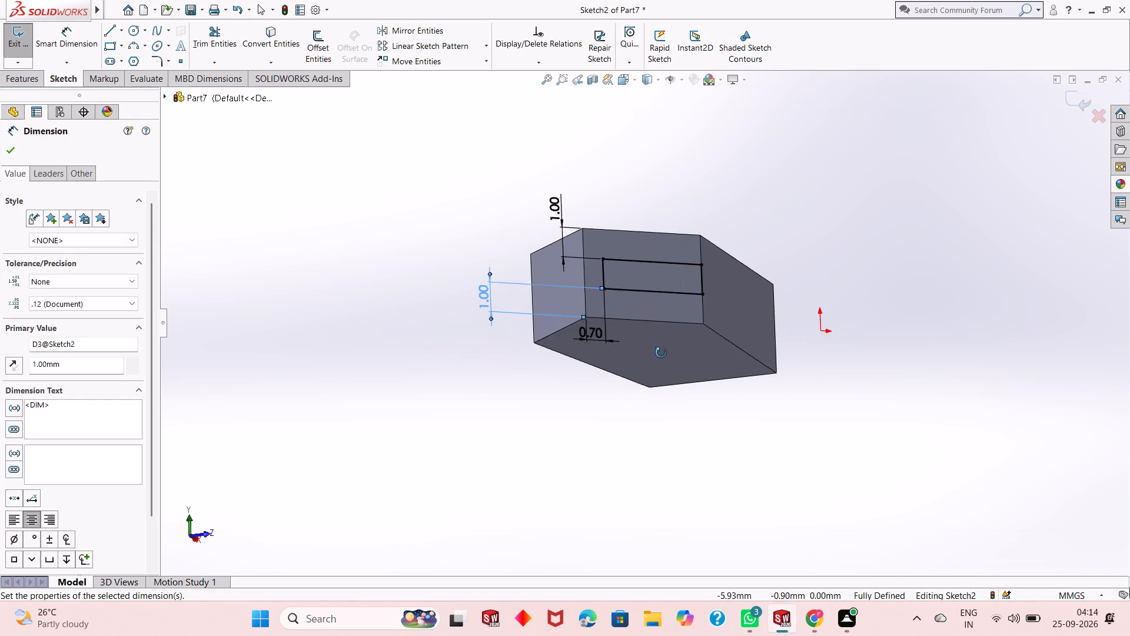
middle_click_drag(661, 353, 638, 401)
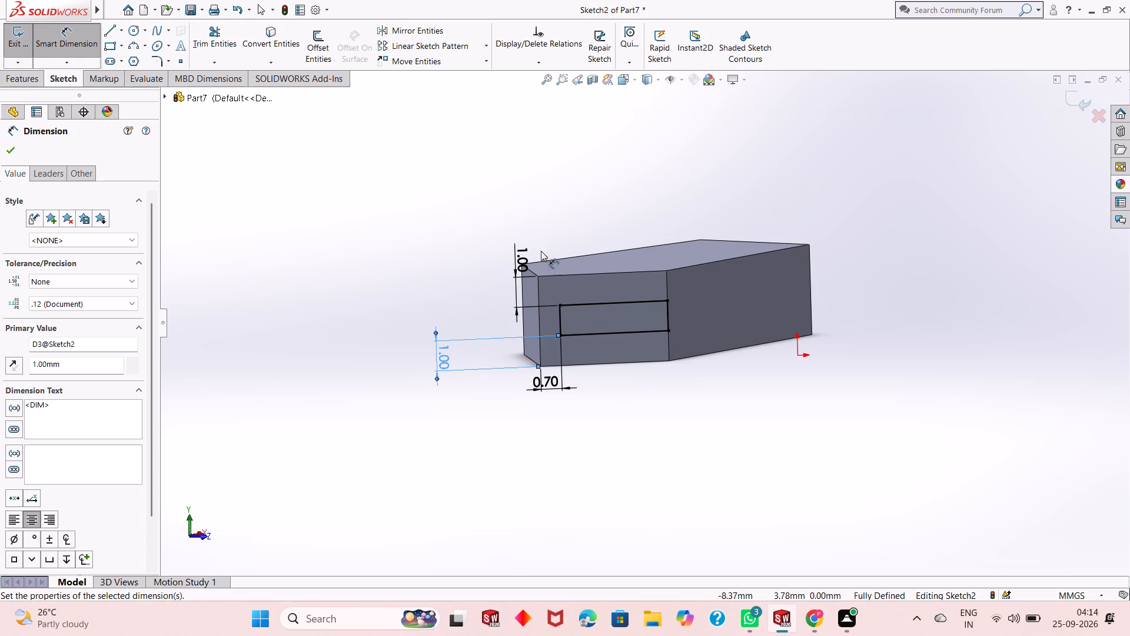
left_click(524, 261)
left_click(524, 262)
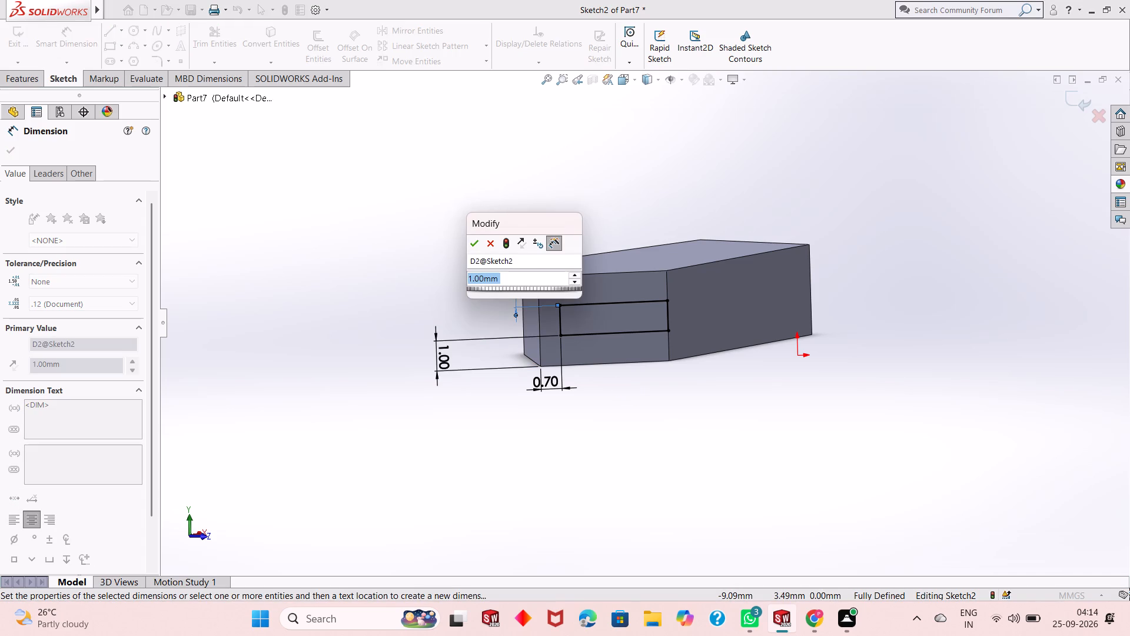
type("0.7")
key("Return")
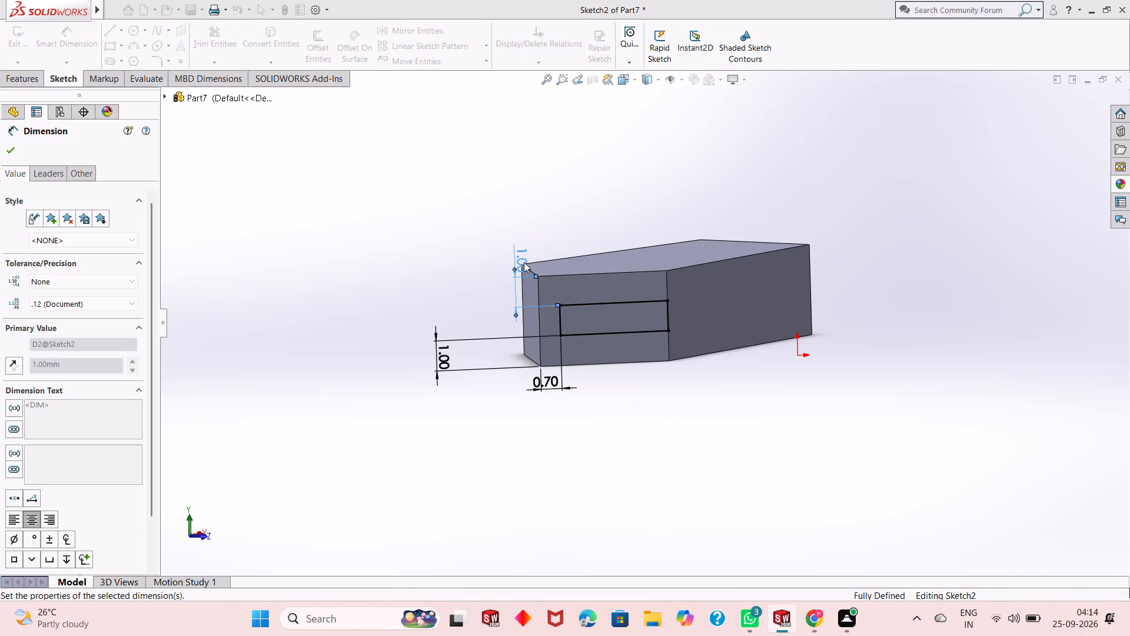
double_click(451, 363)
type("0.7")
key("Return")
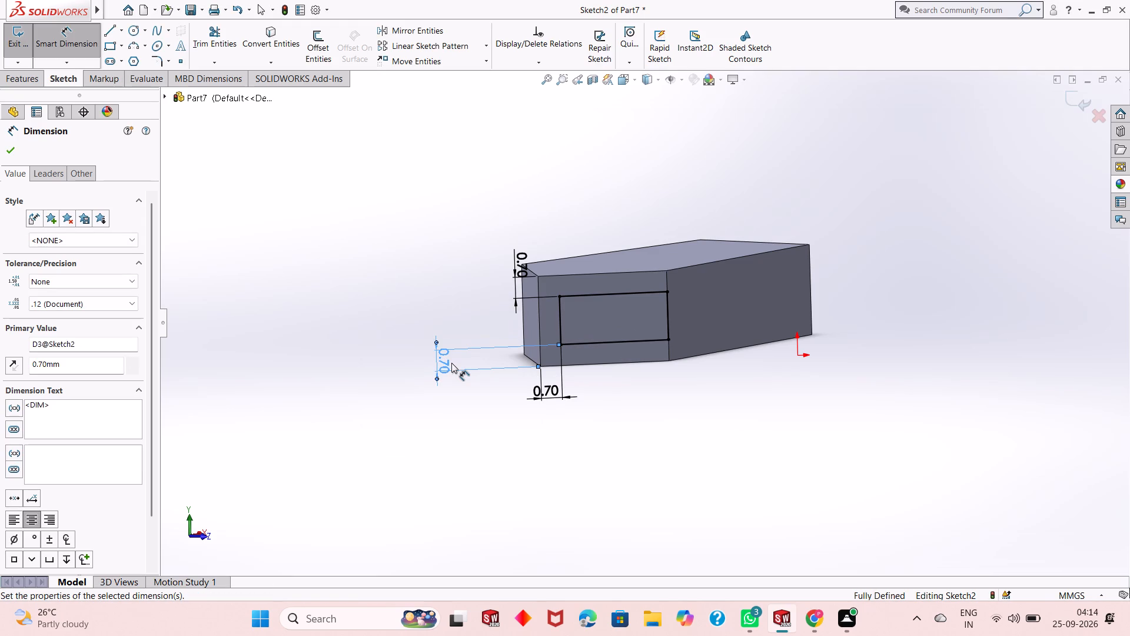
middle_click_drag(652, 355, 649, 356)
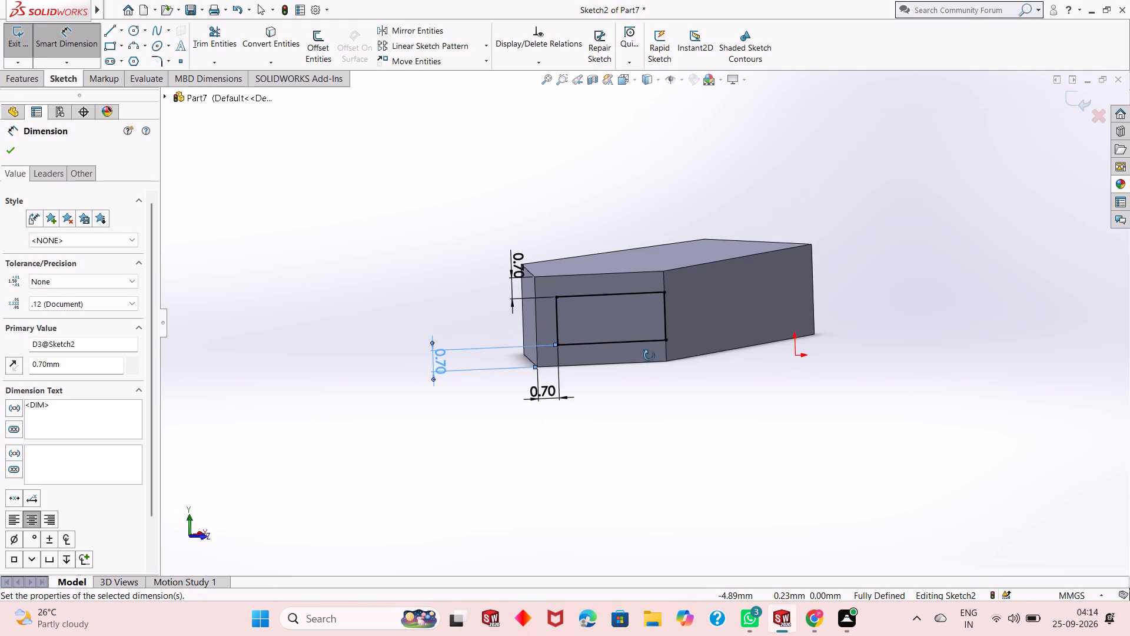
middle_click_drag(649, 356, 634, 360)
scroll(634, 359, "down", 1)
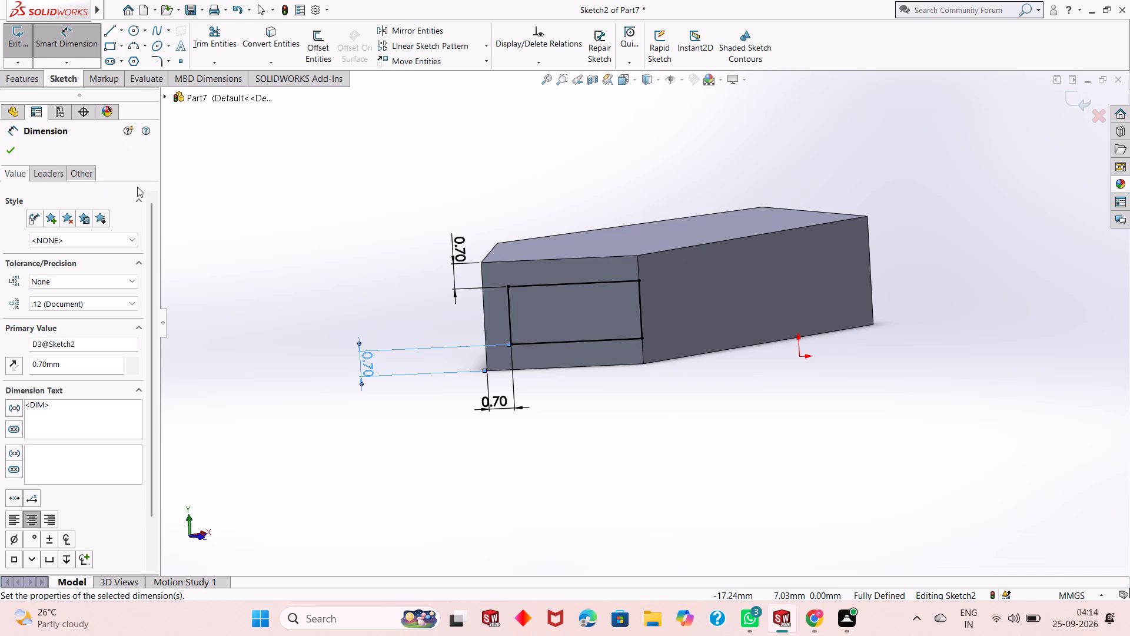
left_click(16, 148)
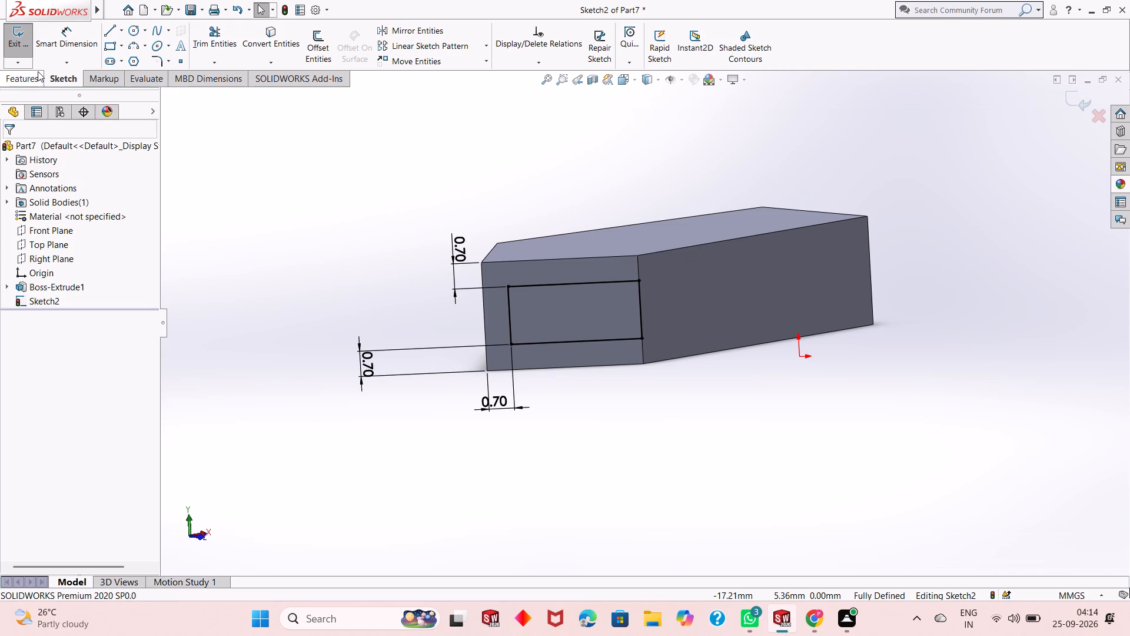
Cut-extrude the rectangle blind from the sketch plane into the body, trying depths of 5 and 3 mm before settling on 2 mm.
left_click(34, 75)
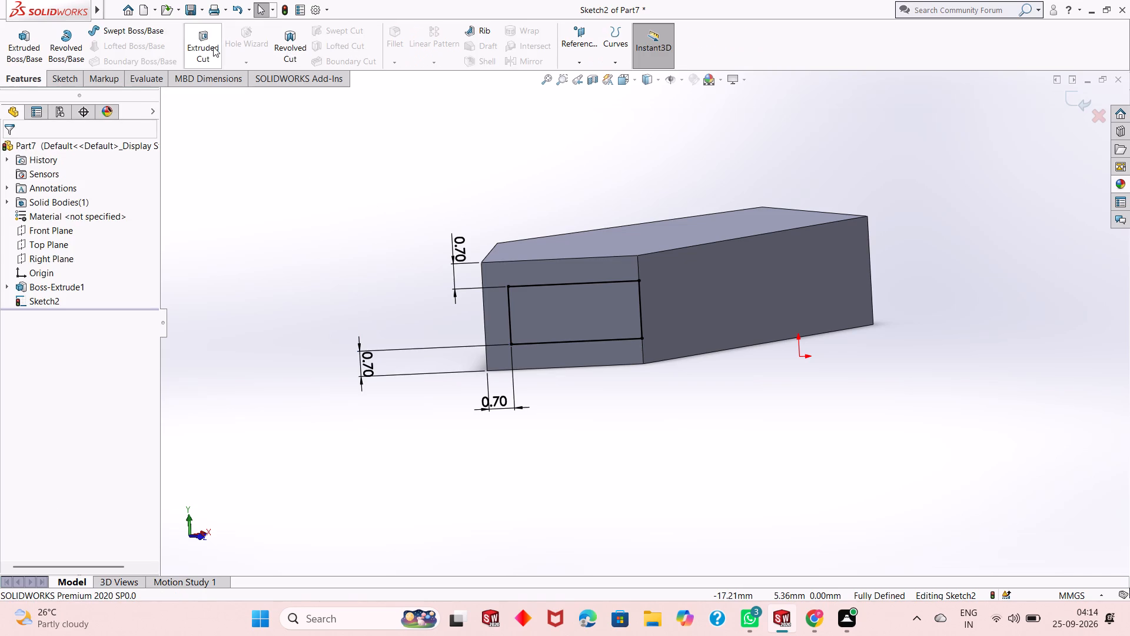
left_click(212, 47)
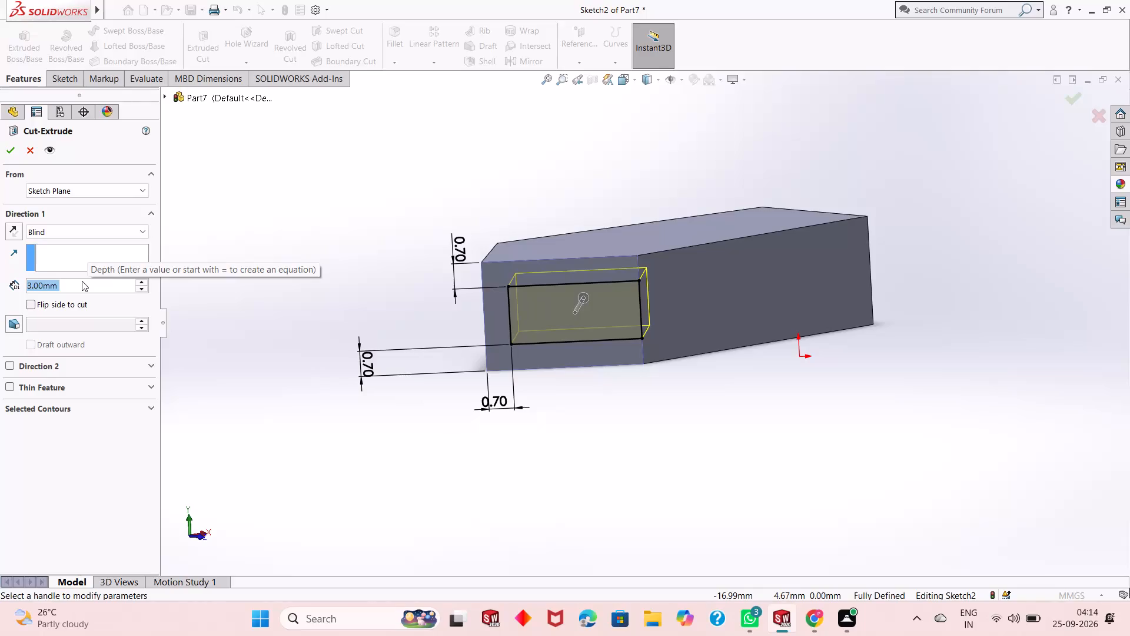
key("5")
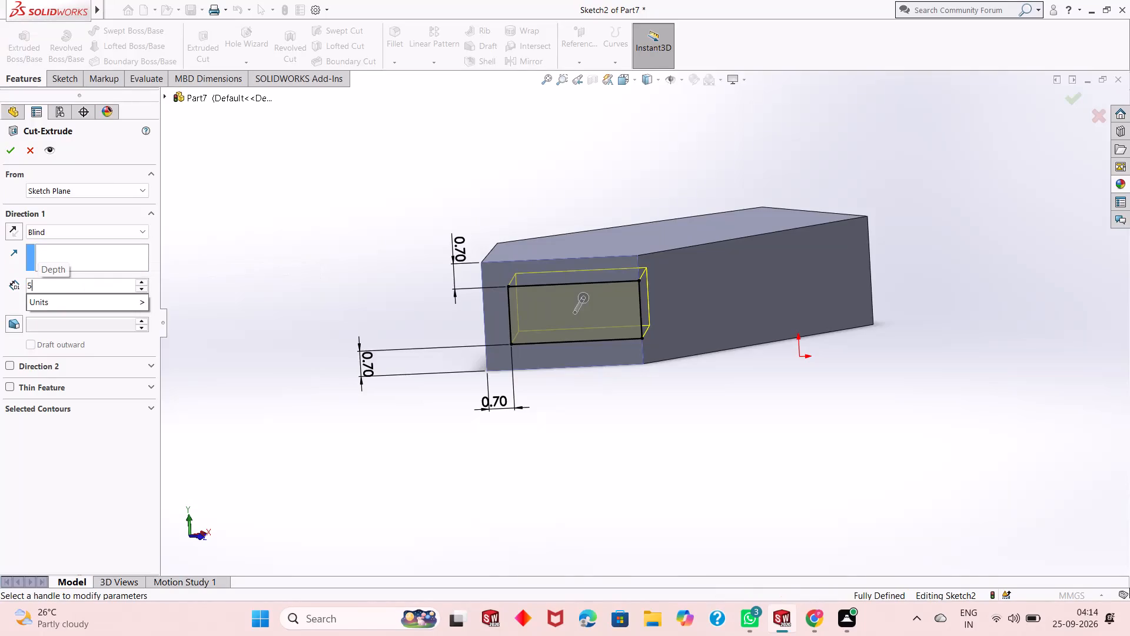
key("Return")
middle_click_drag(434, 363, 450, 386)
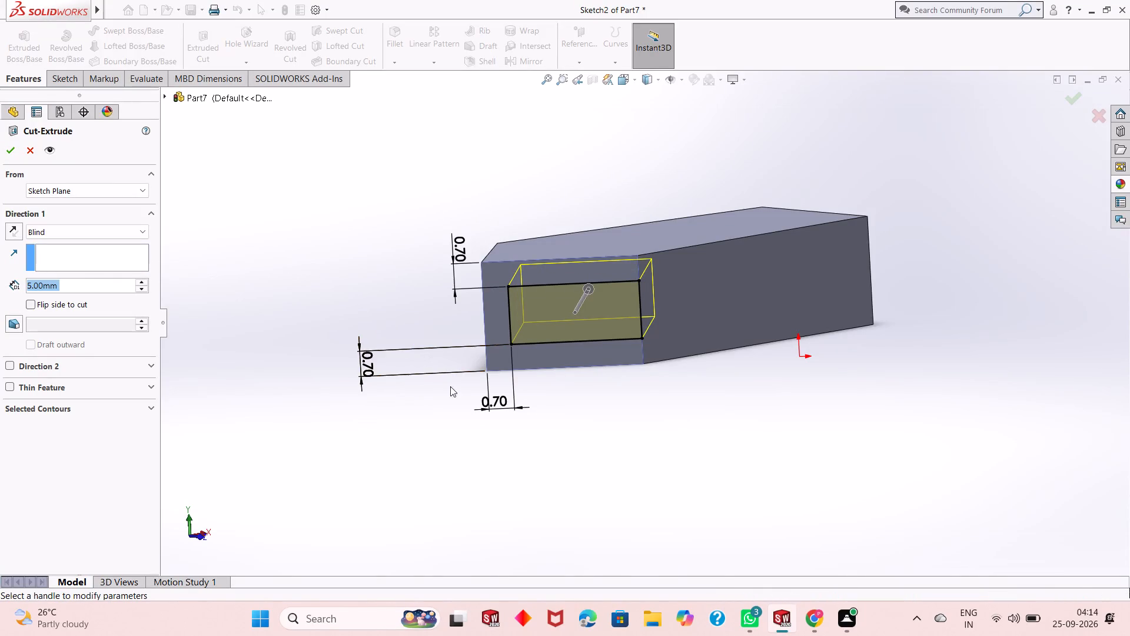
middle_click_drag(450, 386, 471, 449)
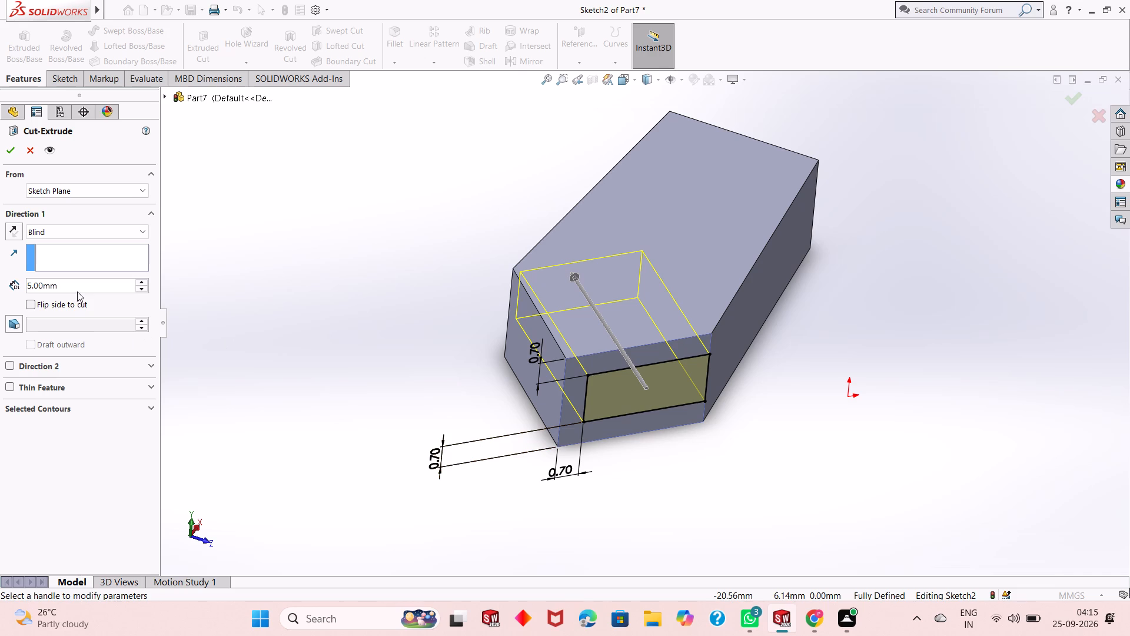
double_click(77, 284)
key("3")
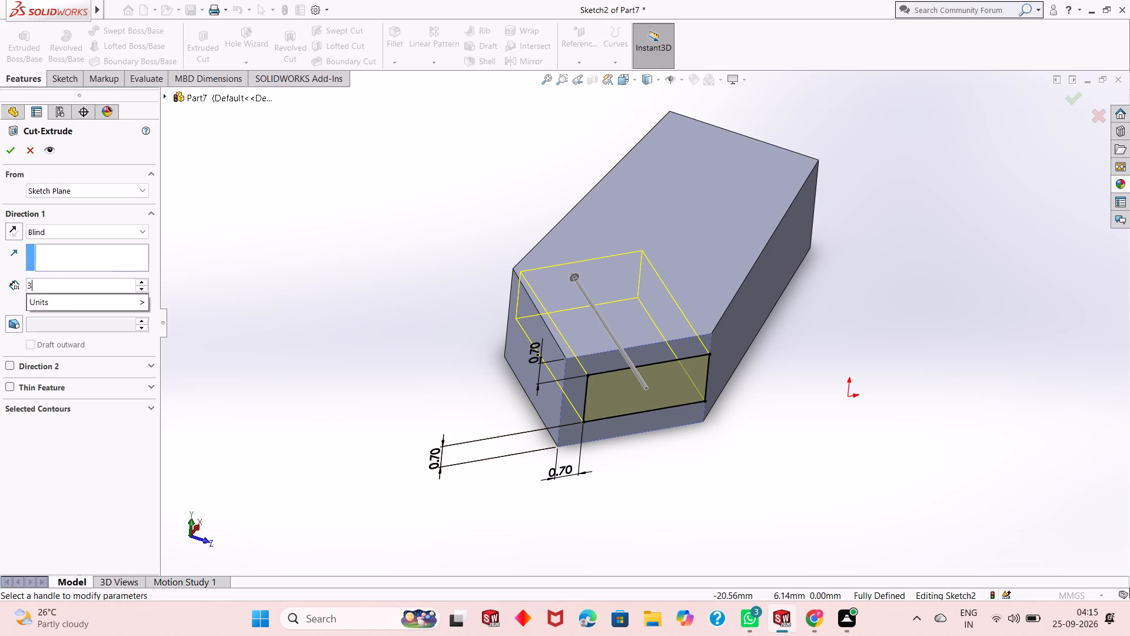
key("Return")
key("2")
key("Return")
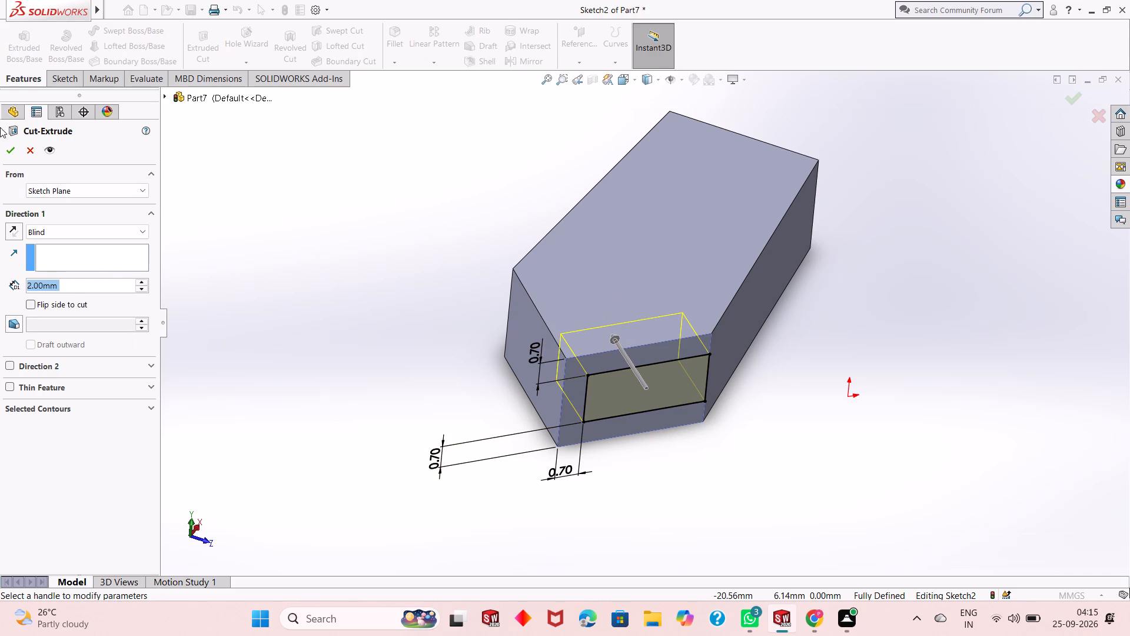
left_click(9, 153)
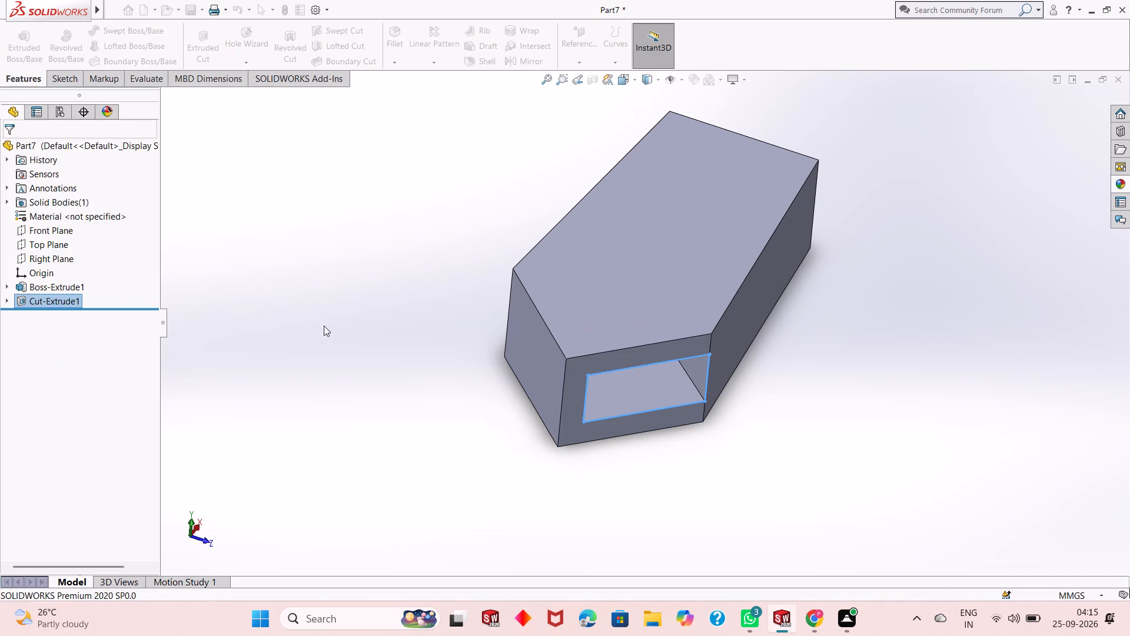
left_click(327, 327)
middle_click_drag(629, 473, 613, 405)
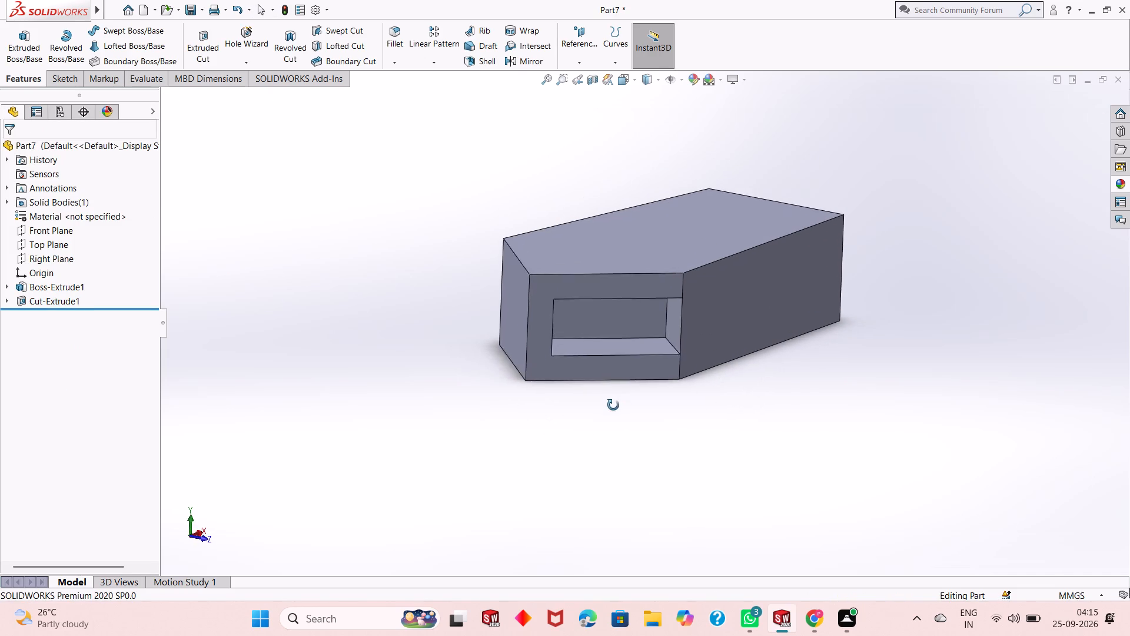
Change the blind cut depth of the slanted-face pocket to 3 mm.
middle_click_drag(613, 405, 592, 425)
middle_click_drag(600, 418, 607, 411)
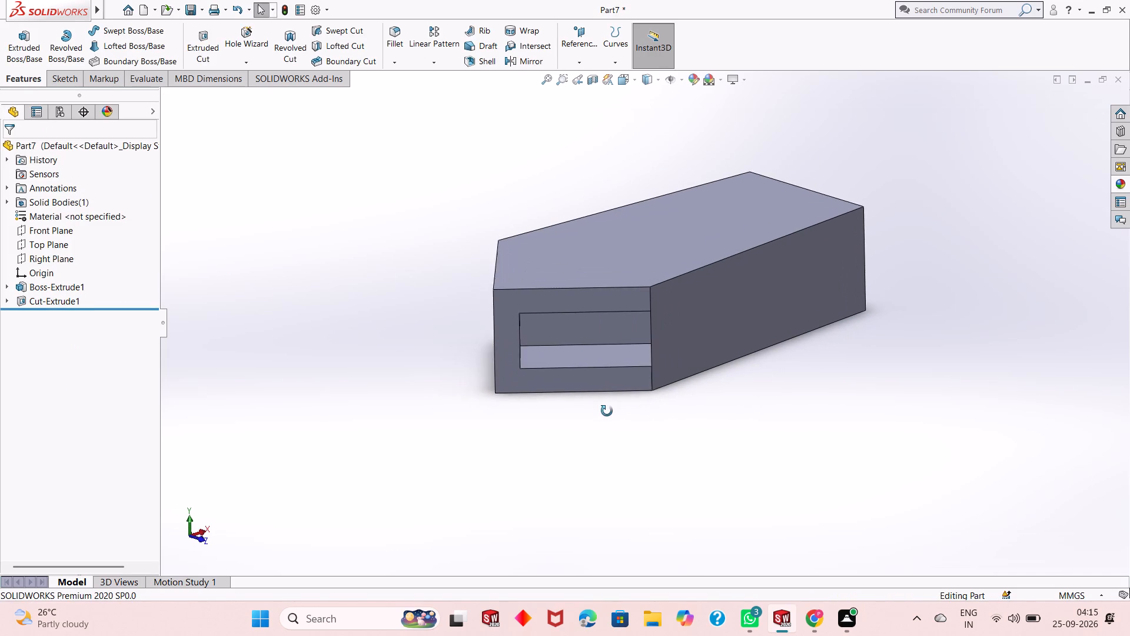
middle_click_drag(607, 411, 617, 402)
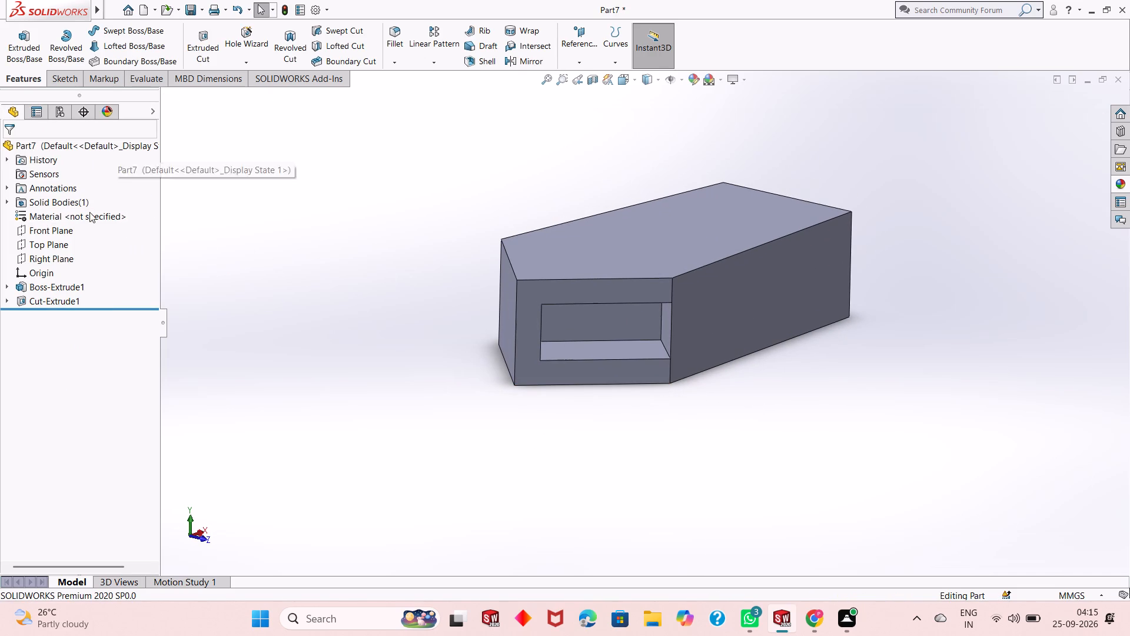
left_click(77, 304)
left_click(90, 270)
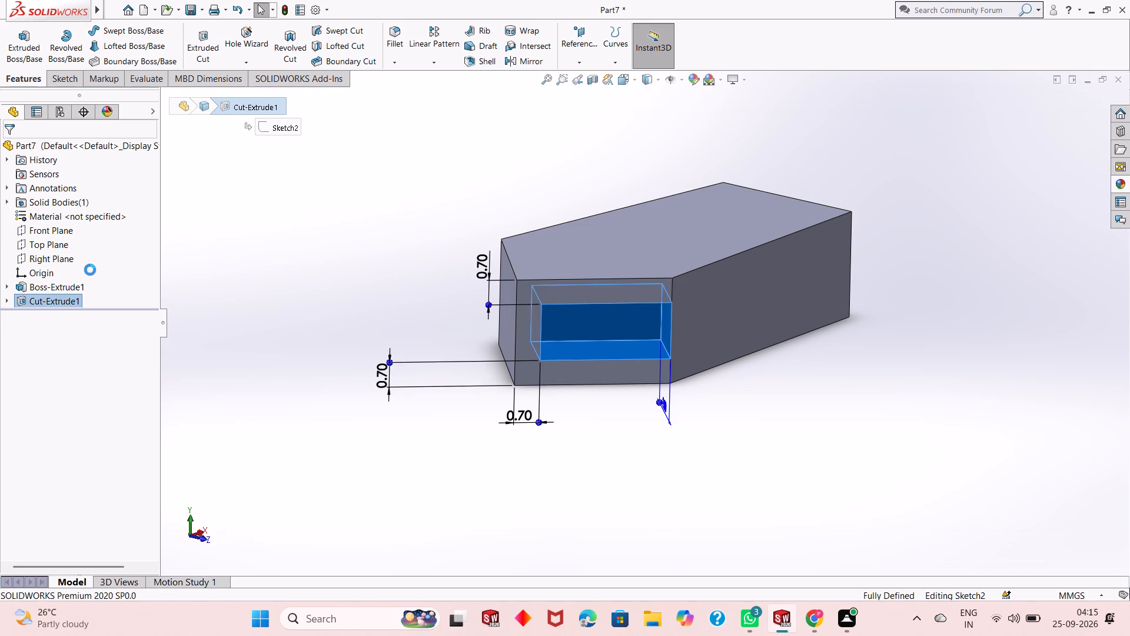
key("3")
key("Return")
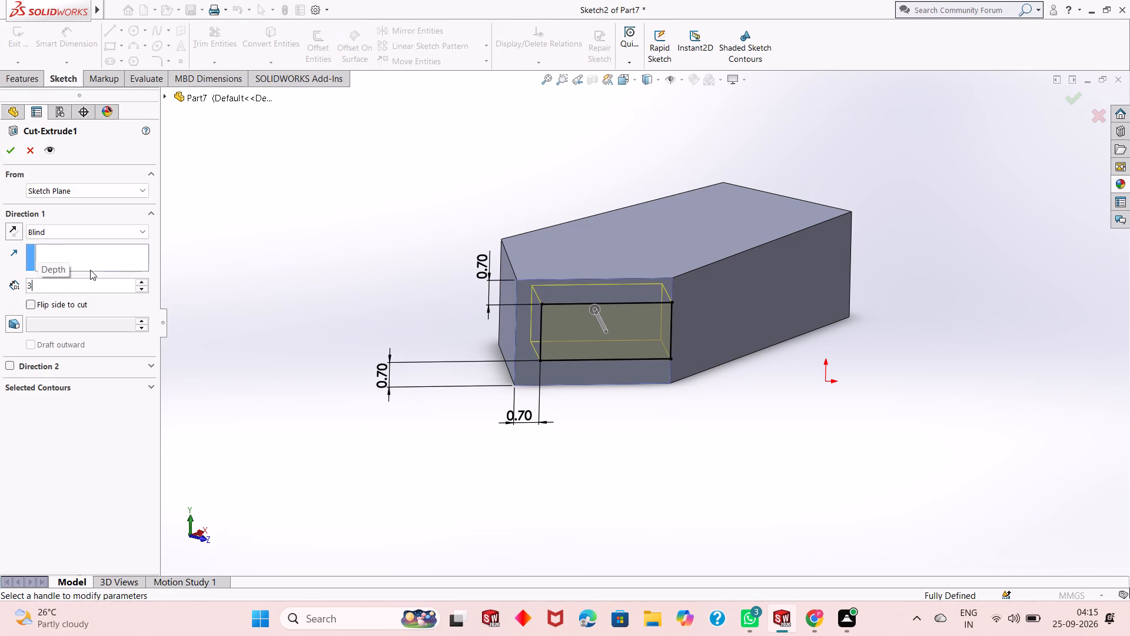
left_click(7, 154)
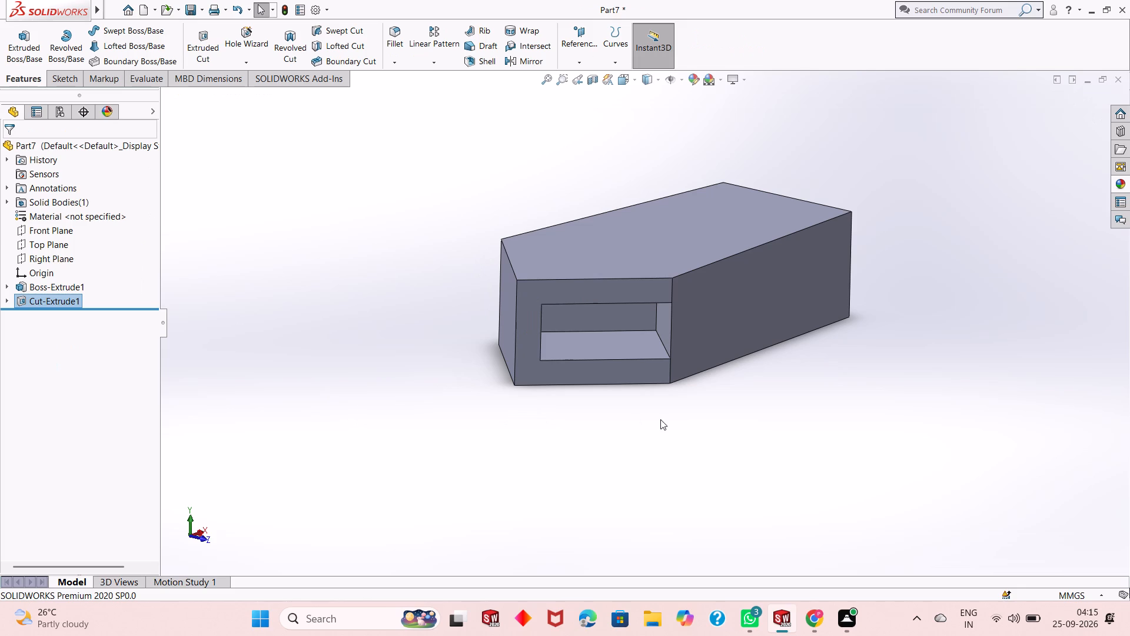
On the long side face, sketch a corner rectangle about 8.93 by 1.6 mm from the pocket opening's upper corner to the face's far edge.
left_click(729, 326)
left_click(785, 293)
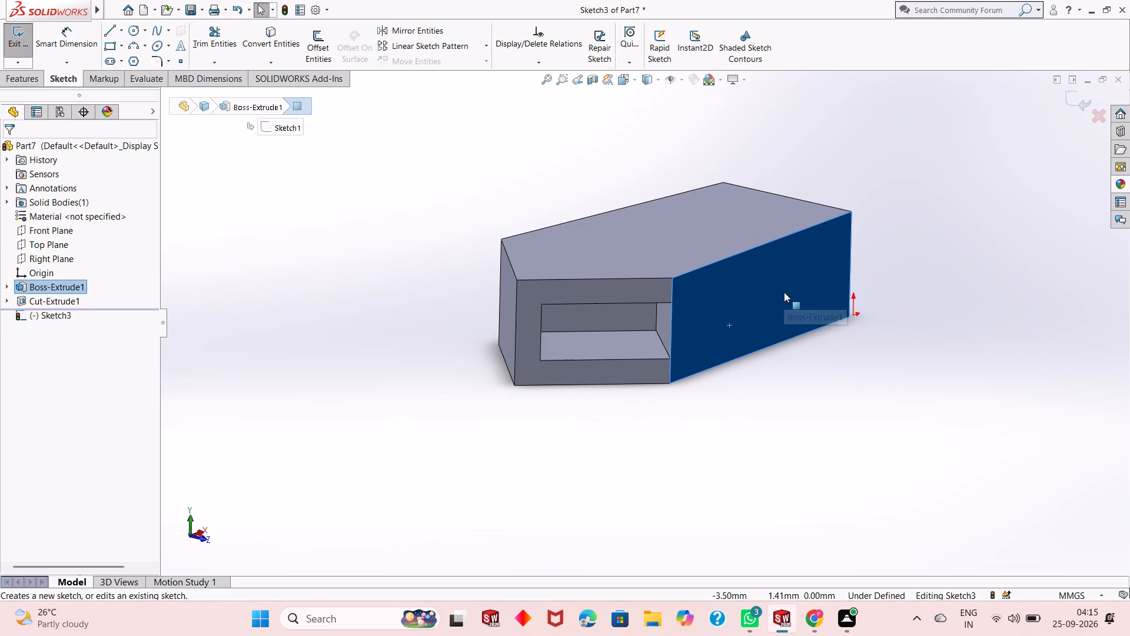
key("ctrl+8")
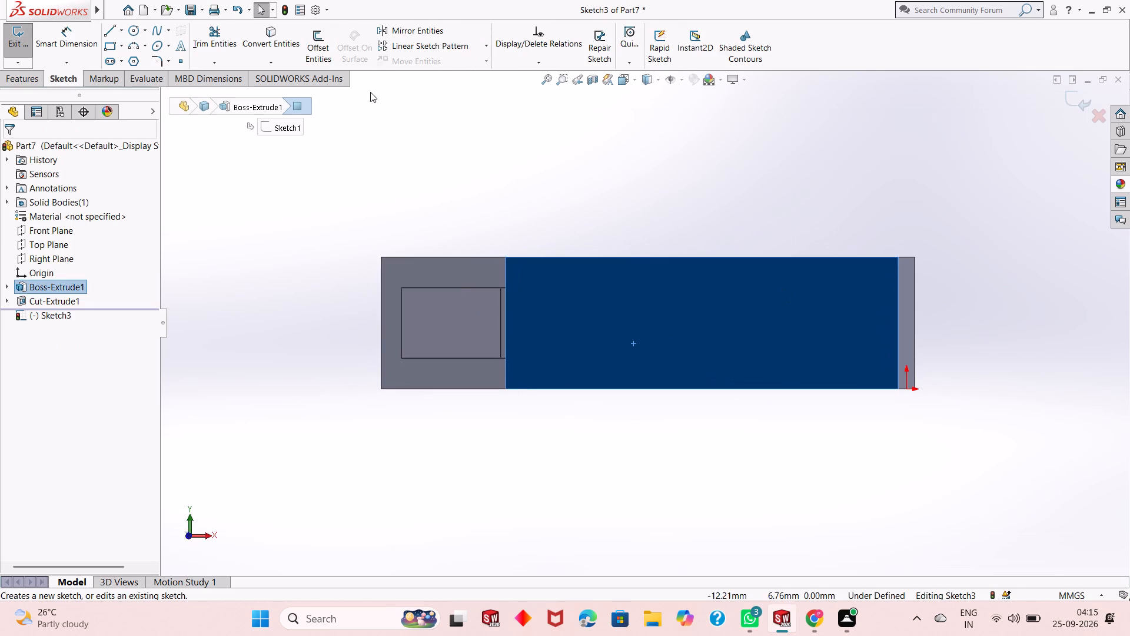
left_click(117, 46)
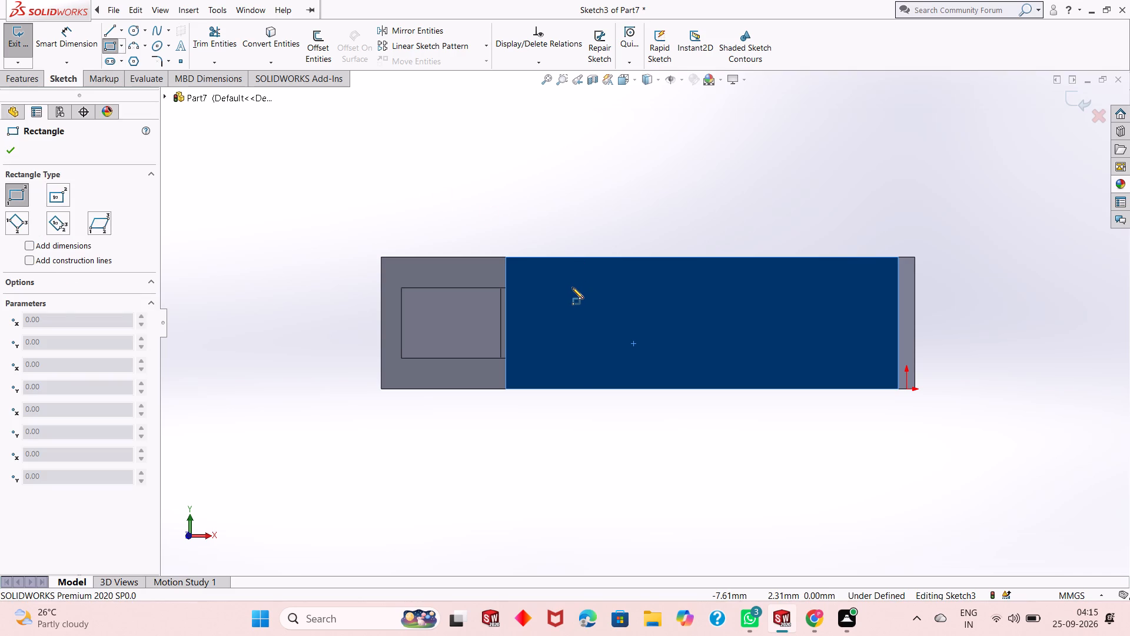
key("Escape")
left_click(599, 222)
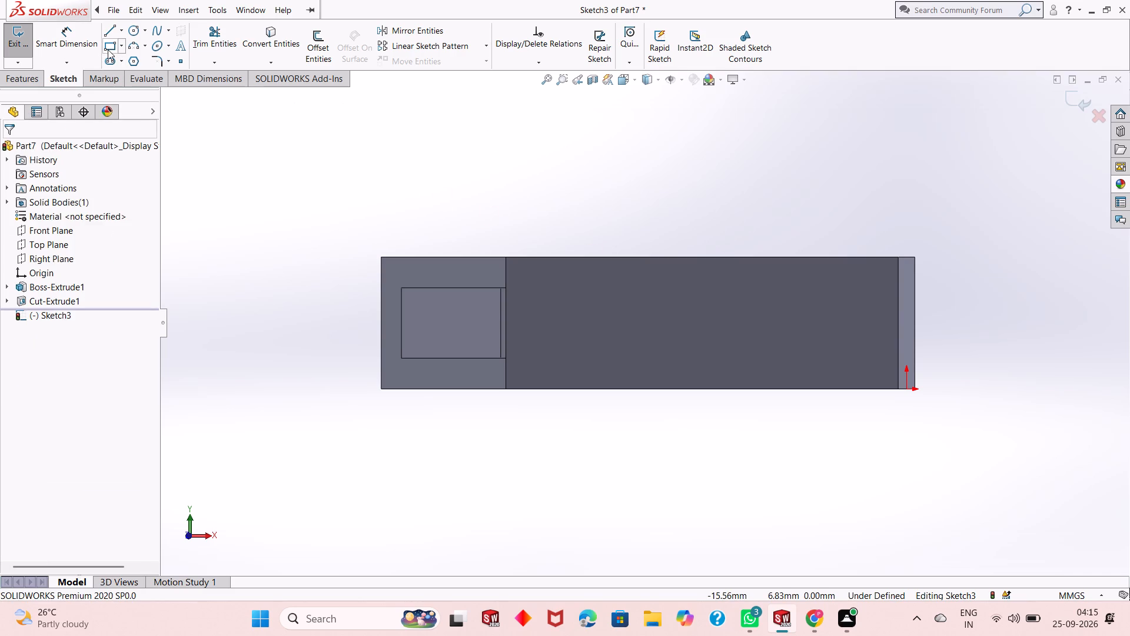
left_click(108, 49)
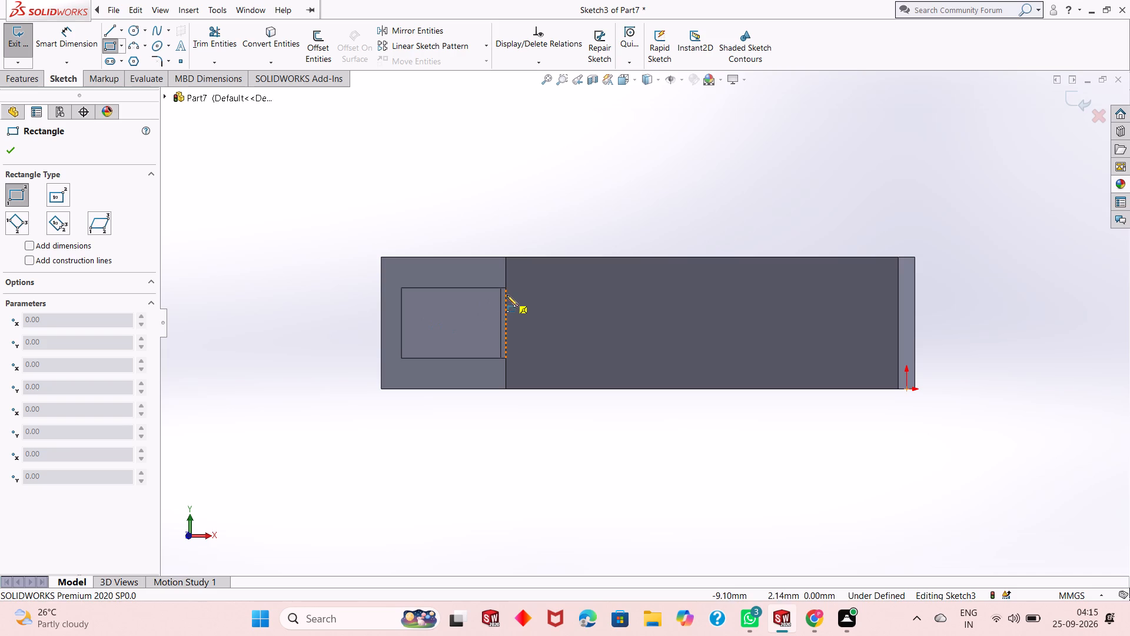
middle_click_drag(531, 315, 541, 323)
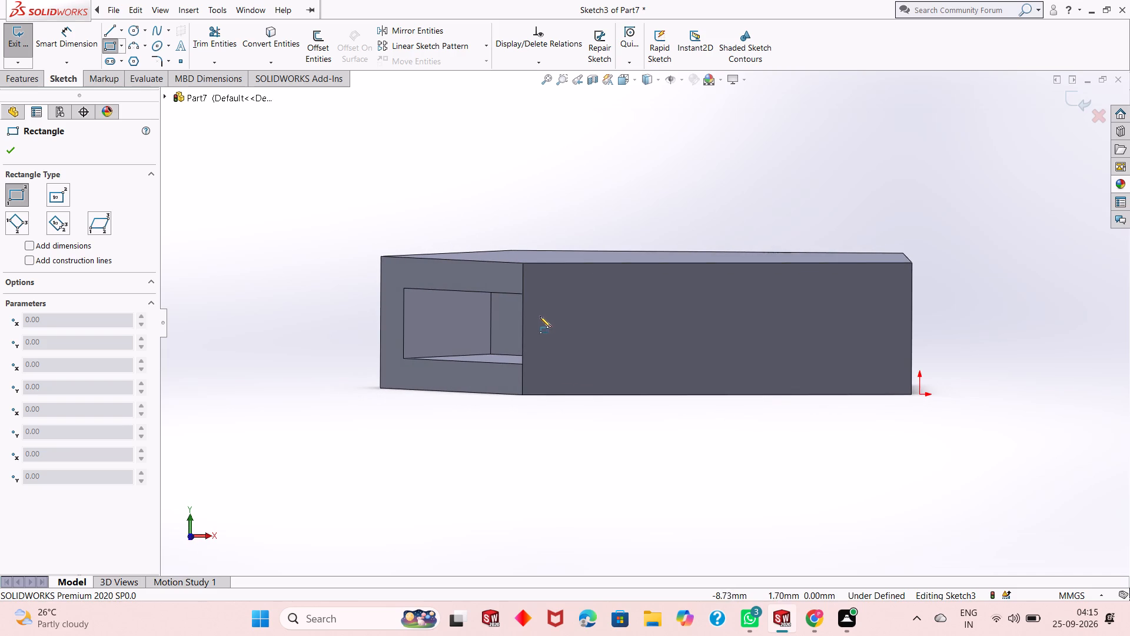
left_click(524, 294)
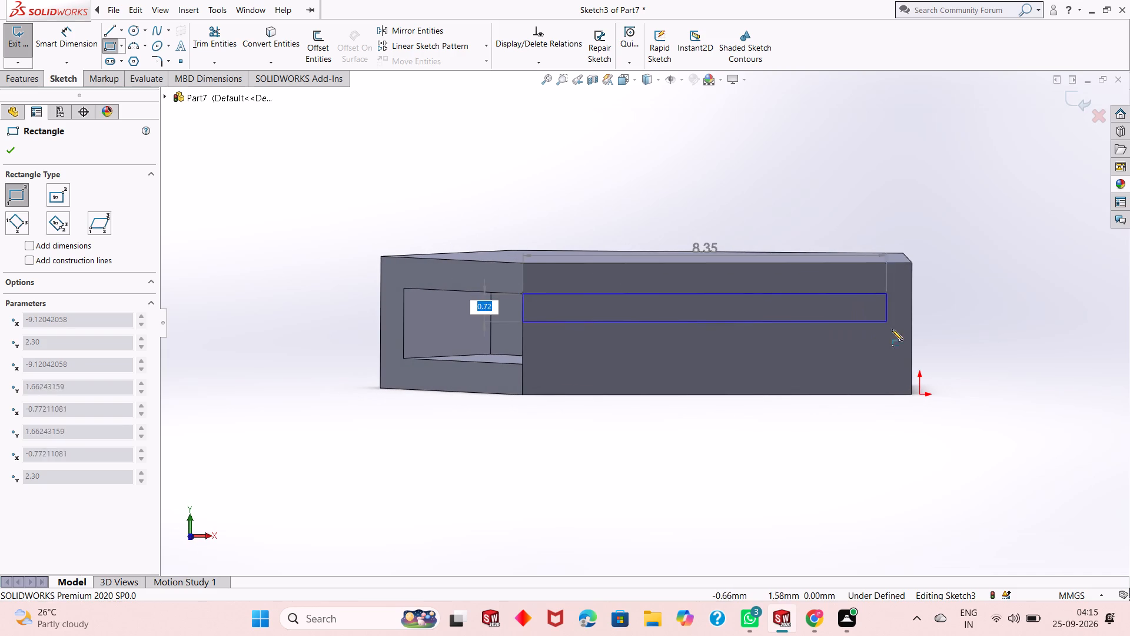
left_click(912, 363)
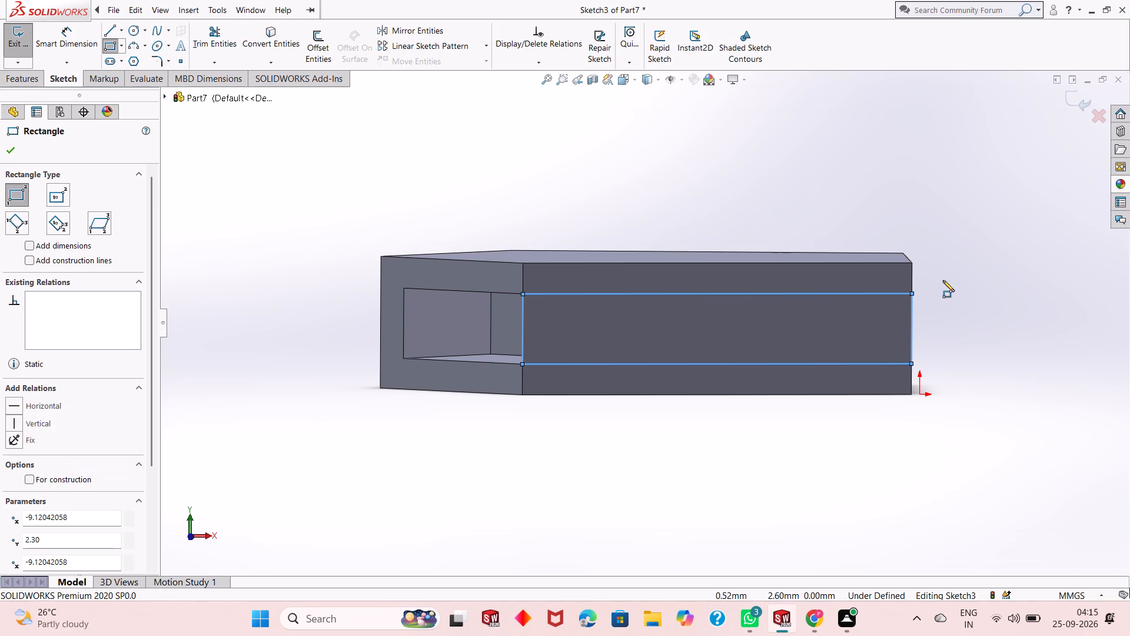
right_click(943, 280)
left_click(973, 291)
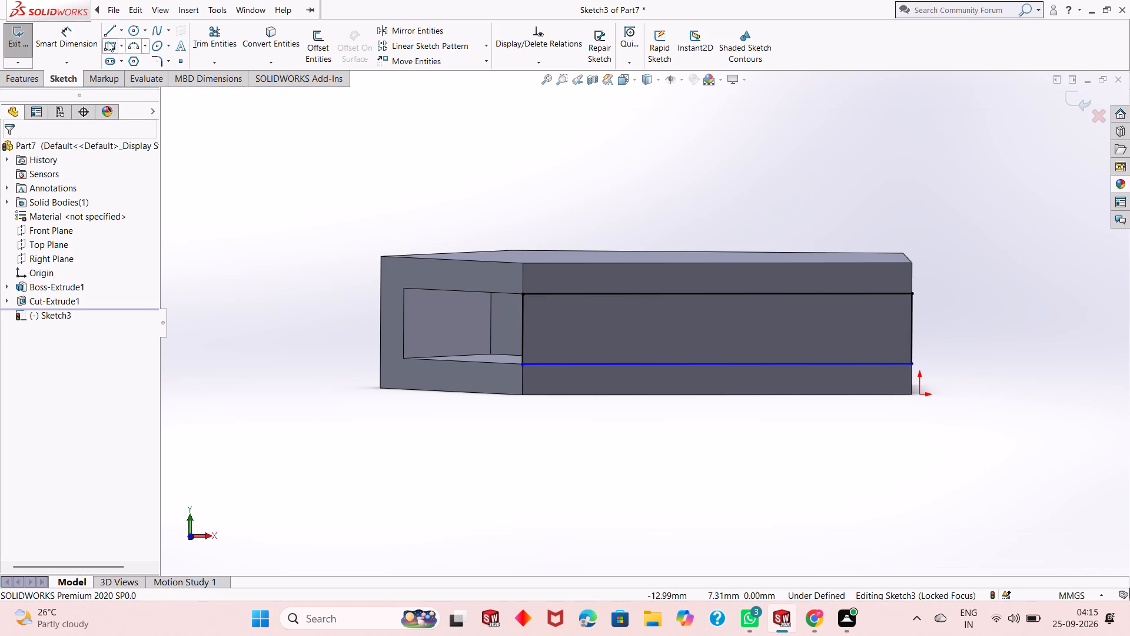
Dimension the rectangle's vertical side at the face's far edge as 3-0.7-0.7 (1.6 mm), and finish dimensioning.
left_click(79, 32)
scroll(872, 320, "down", 4)
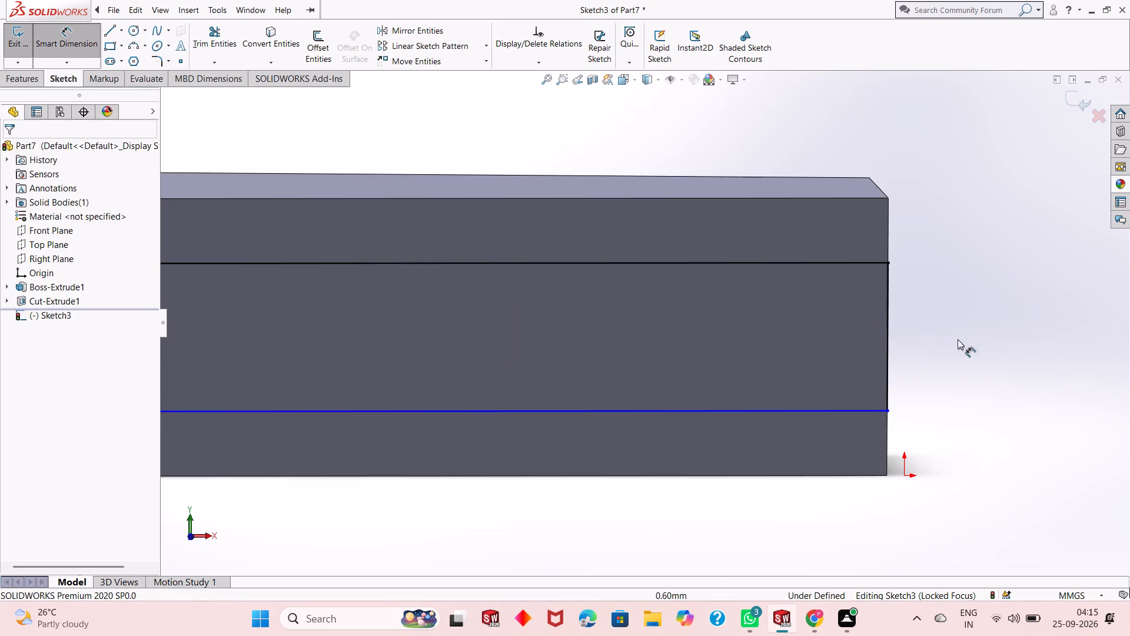
left_click(890, 331)
left_click(940, 332)
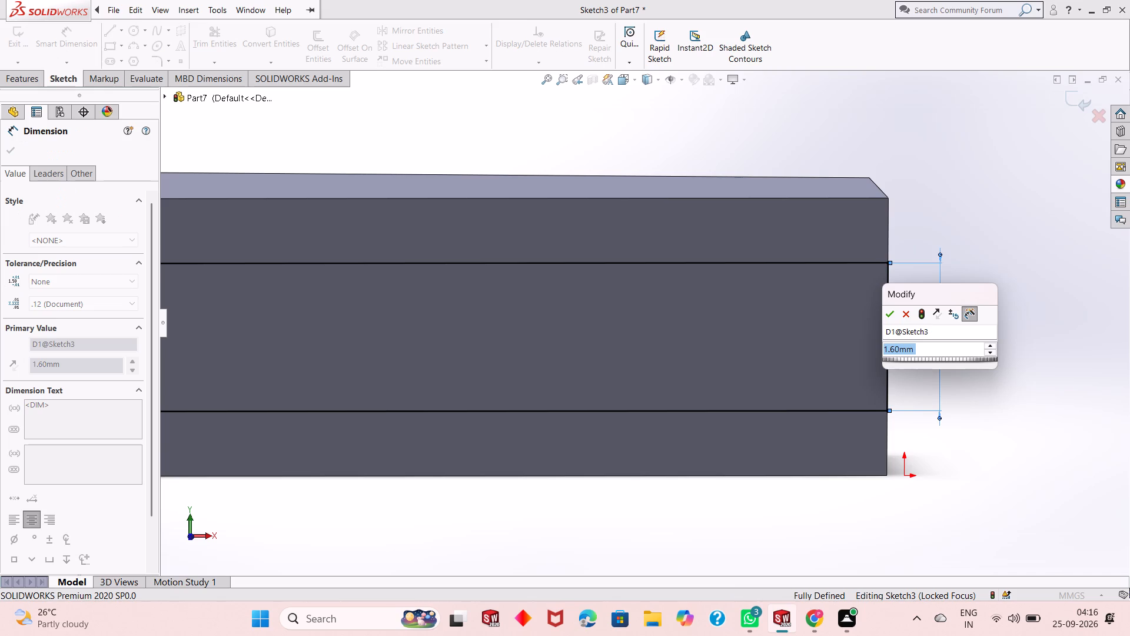
type("3-0.7-0.7")
key("Return")
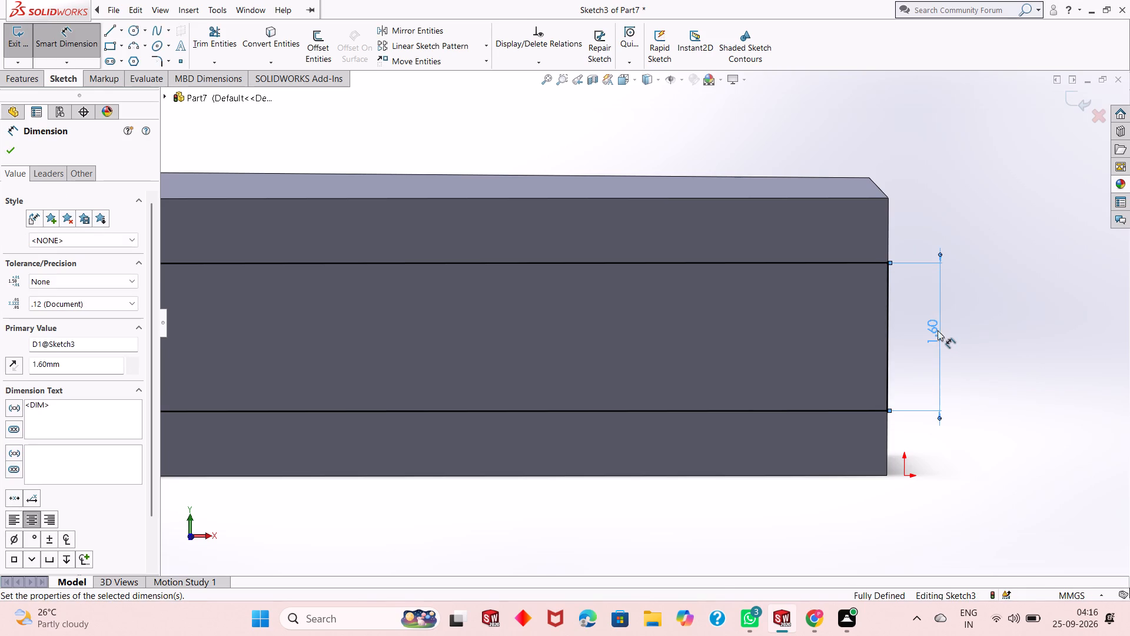
scroll(920, 334, "up", 3)
right_click(866, 195)
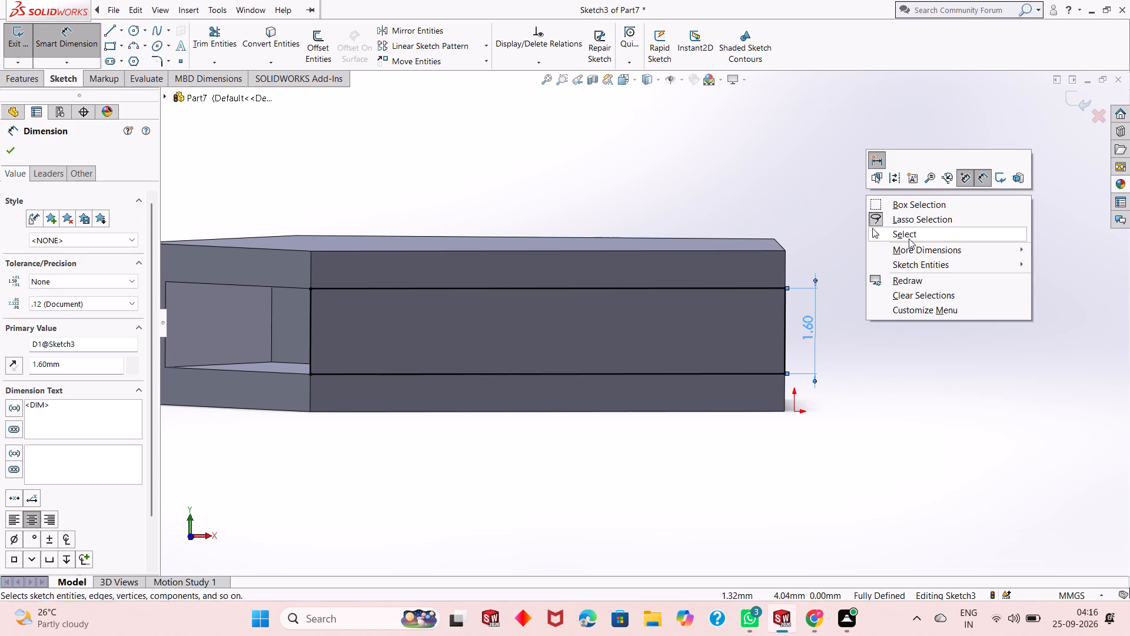
left_click(909, 232)
scroll(508, 299, "up", 1)
scroll(437, 326, "down", 2)
scroll(483, 329, "up", 1)
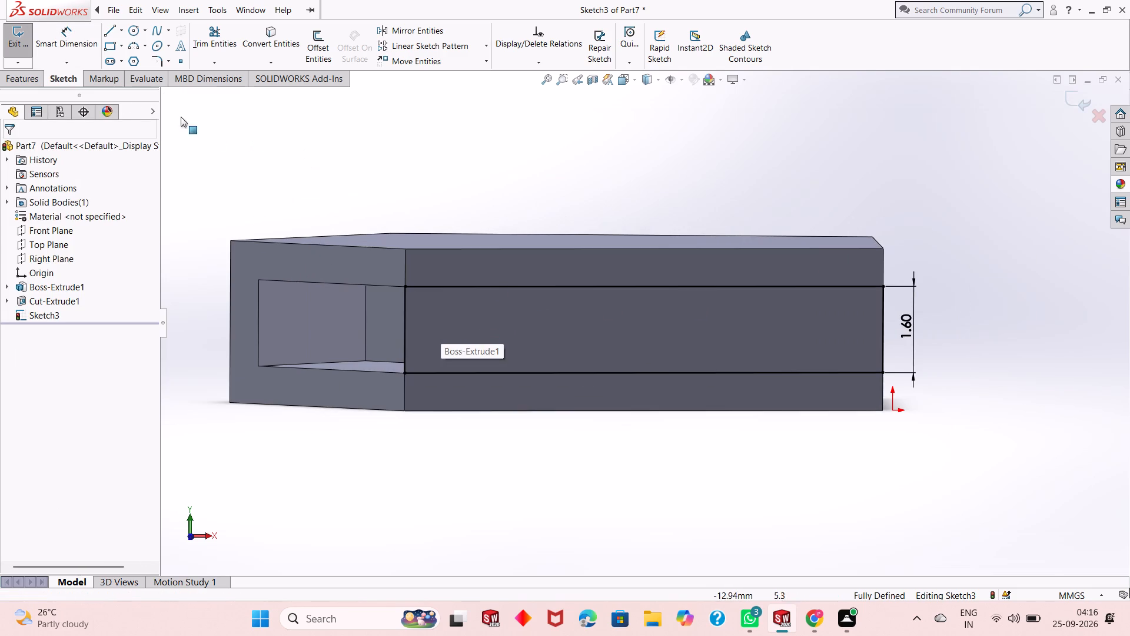
Cut-extrude the long side rectangle blind 3 mm from the sketch plane into the body.
left_click(32, 78)
left_click(204, 47)
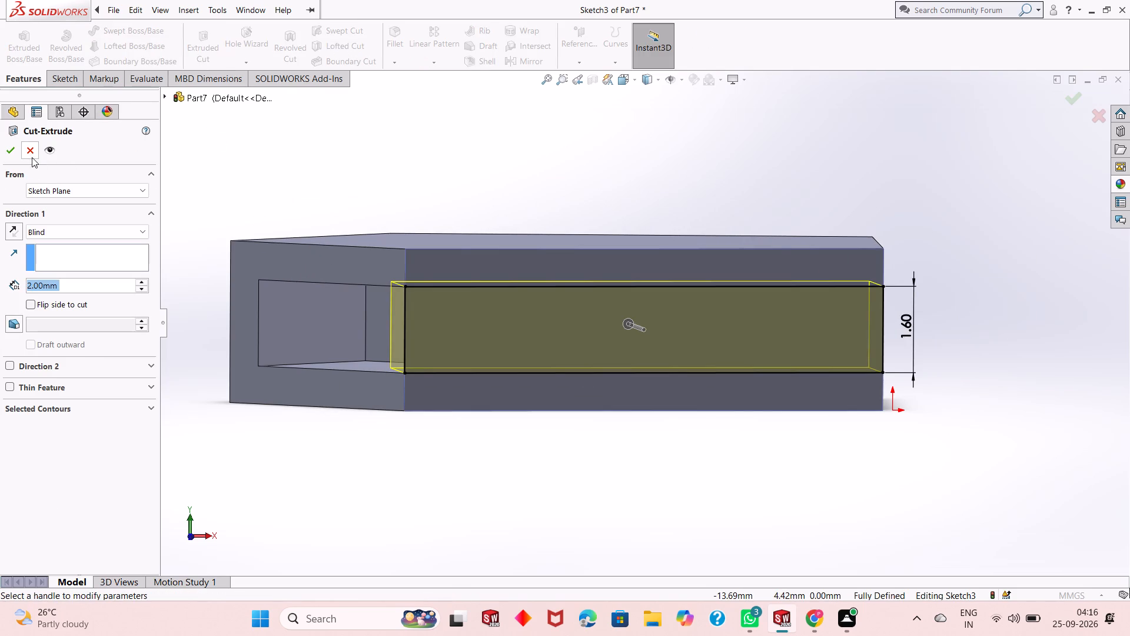
key("3")
key("Return")
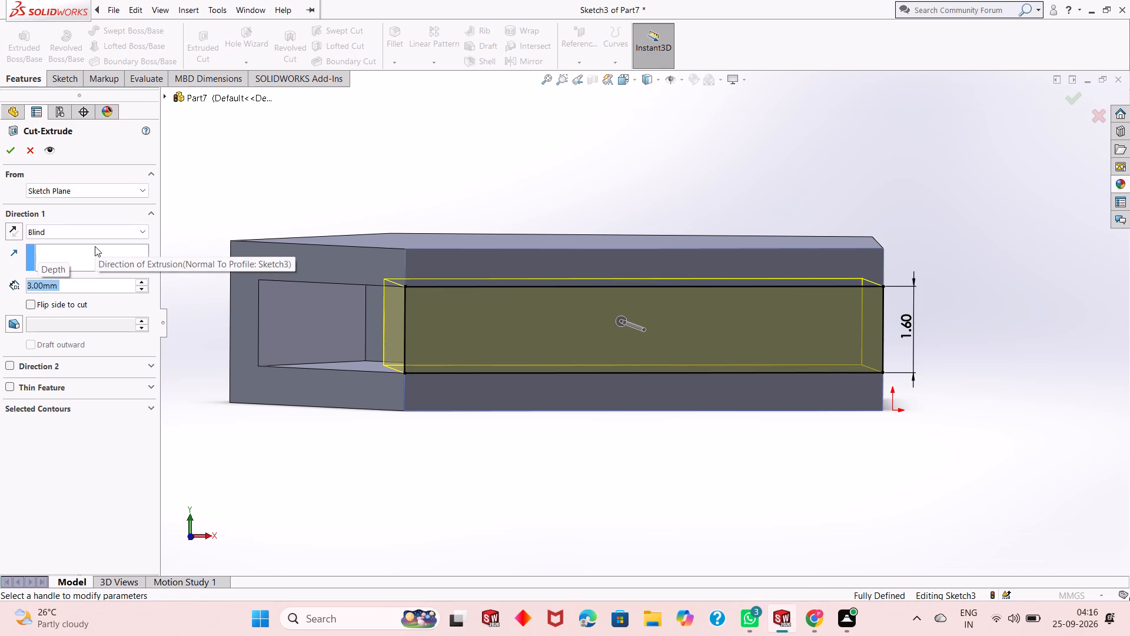
left_click(12, 145)
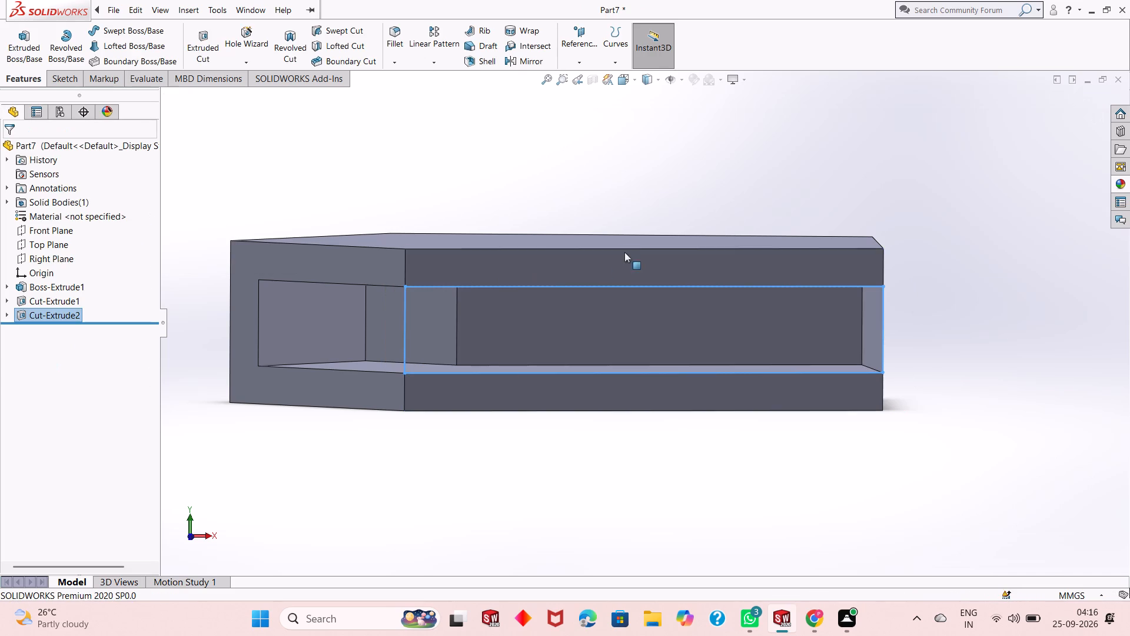
left_click(683, 181)
Examine from several angles how the long side cut meets the pocket in the slanted face.
middle_click_drag(688, 356, 744, 380)
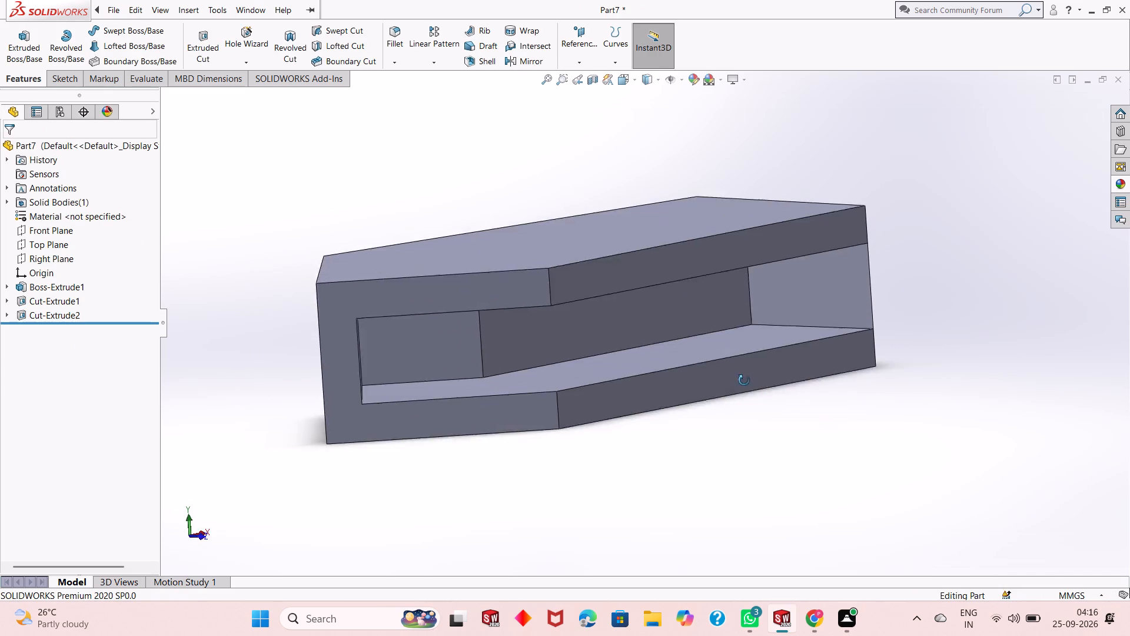
middle_click_drag(744, 380, 744, 402)
scroll(742, 393, "up", 3)
middle_click_drag(752, 351, 789, 342)
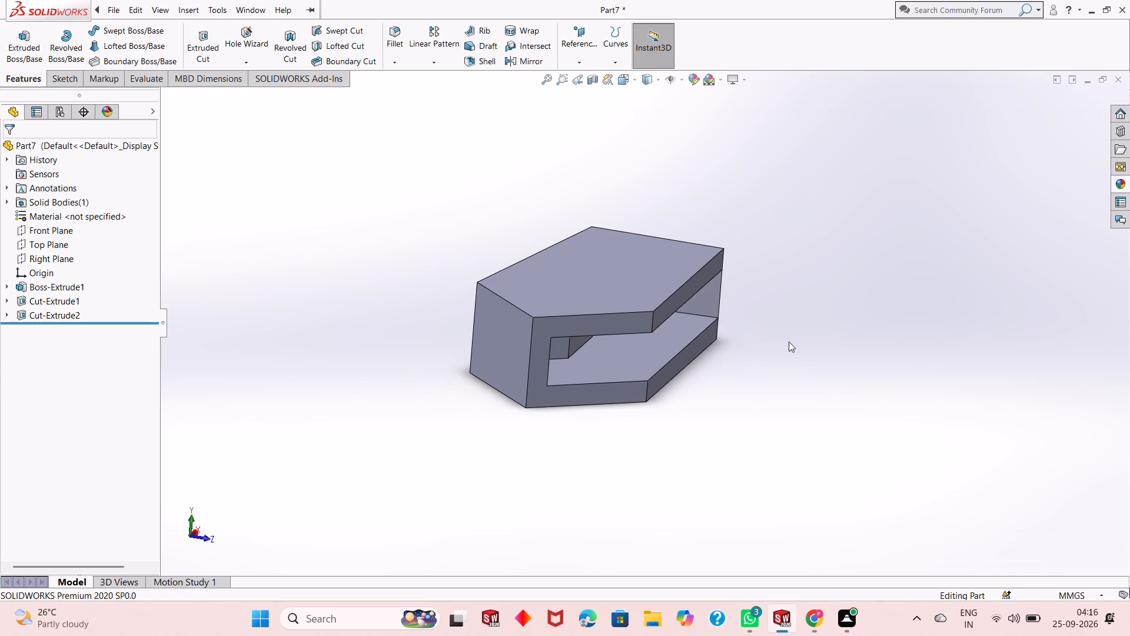
middle_click(789, 342)
middle_click_drag(771, 340, 727, 390)
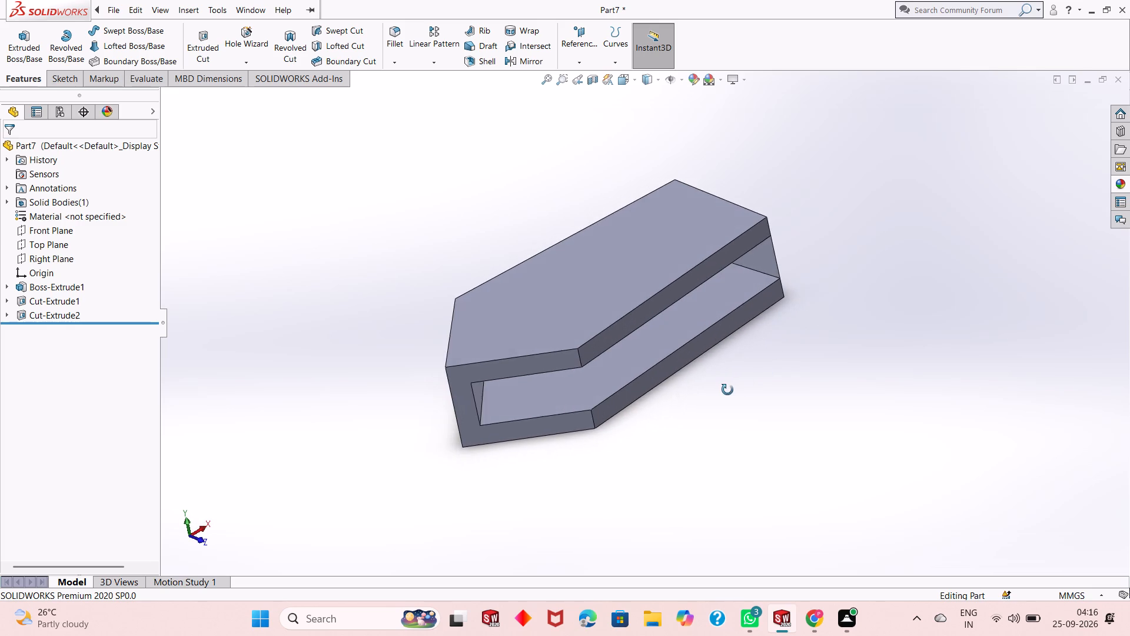
middle_click_drag(727, 390, 726, 423)
scroll(722, 396, "up", 2)
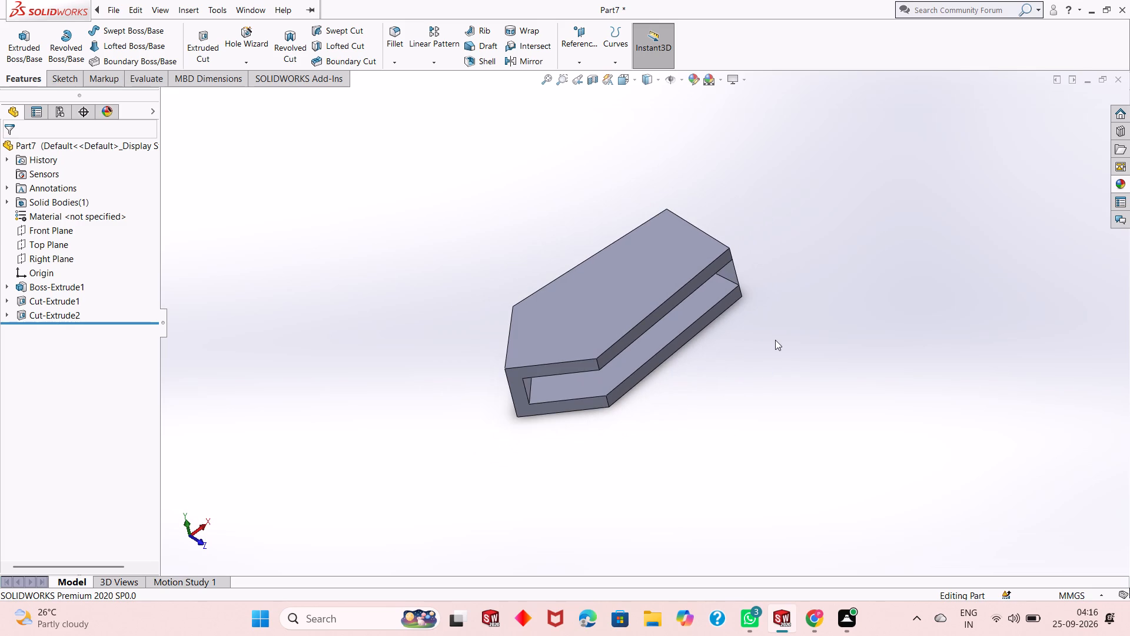
middle_click_drag(752, 387, 746, 263)
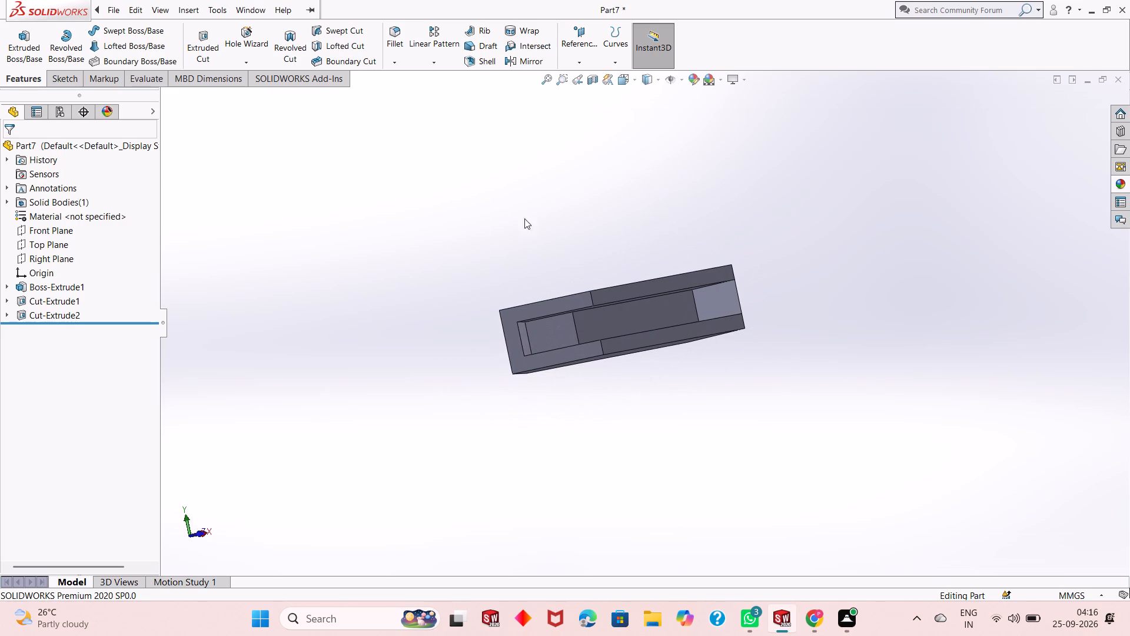
middle_click_drag(502, 251, 505, 312)
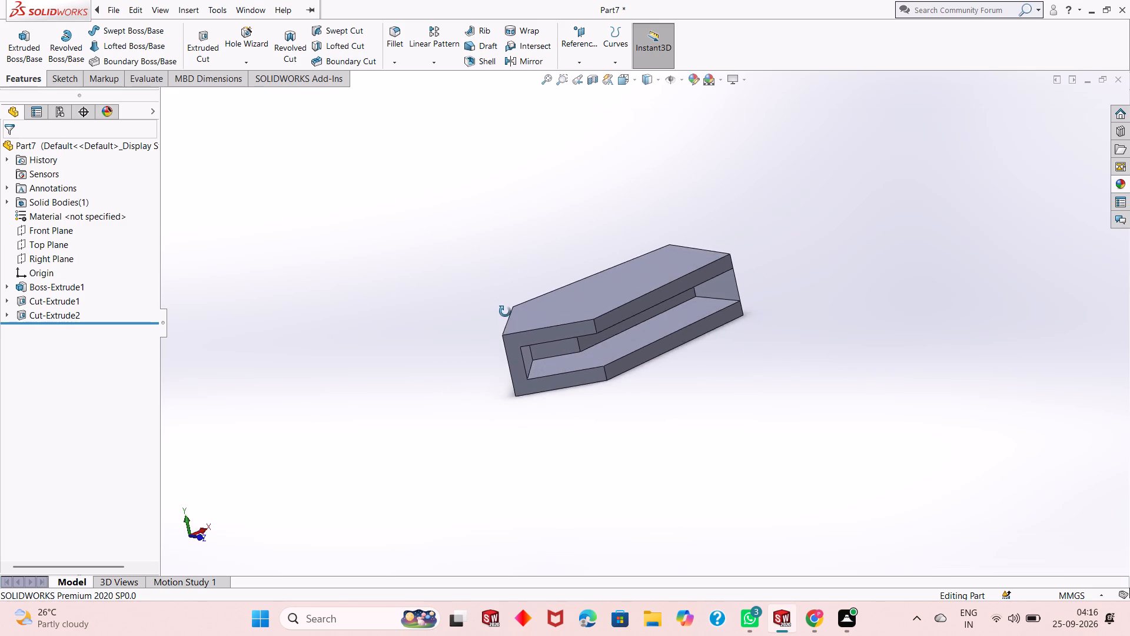
middle_click_drag(505, 312, 510, 369)
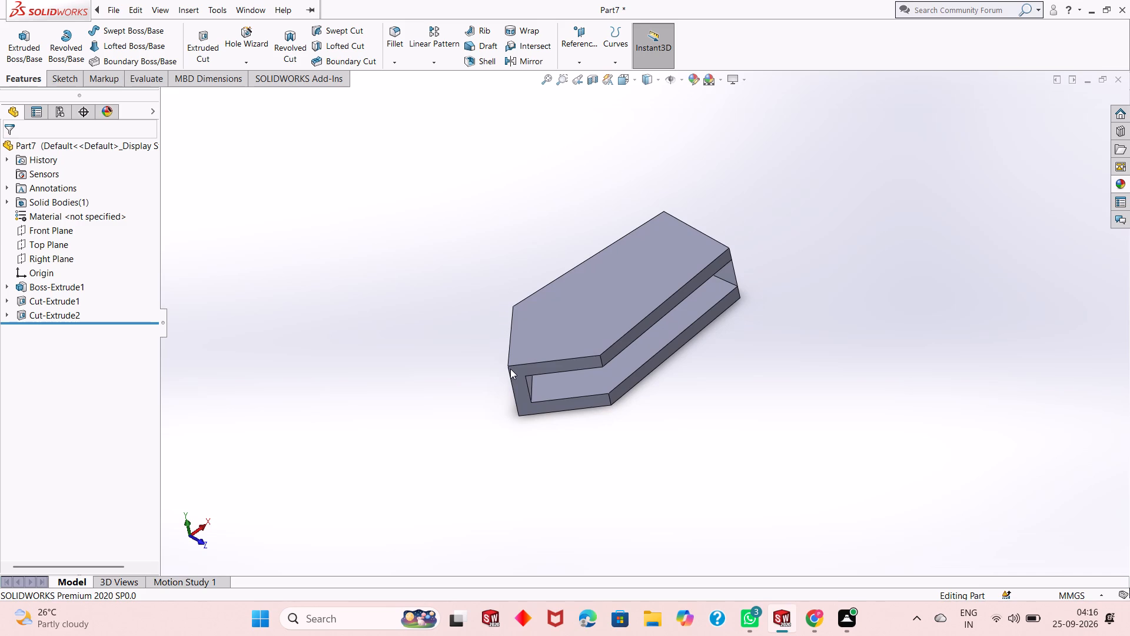
middle_click_drag(617, 490, 644, 374)
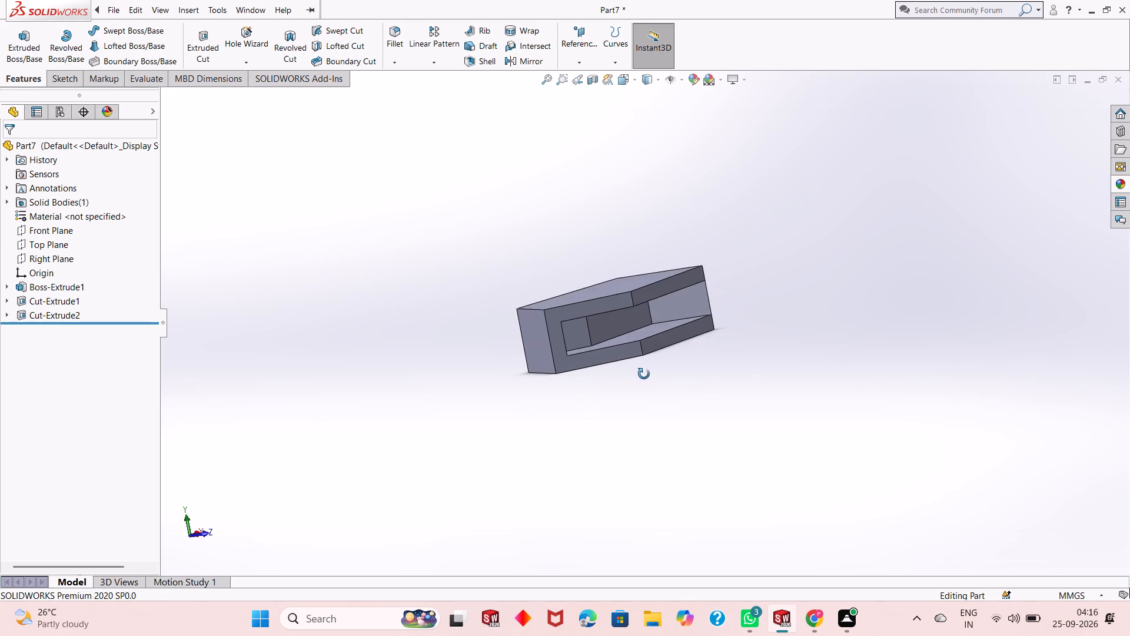
middle_click_drag(644, 374, 646, 383)
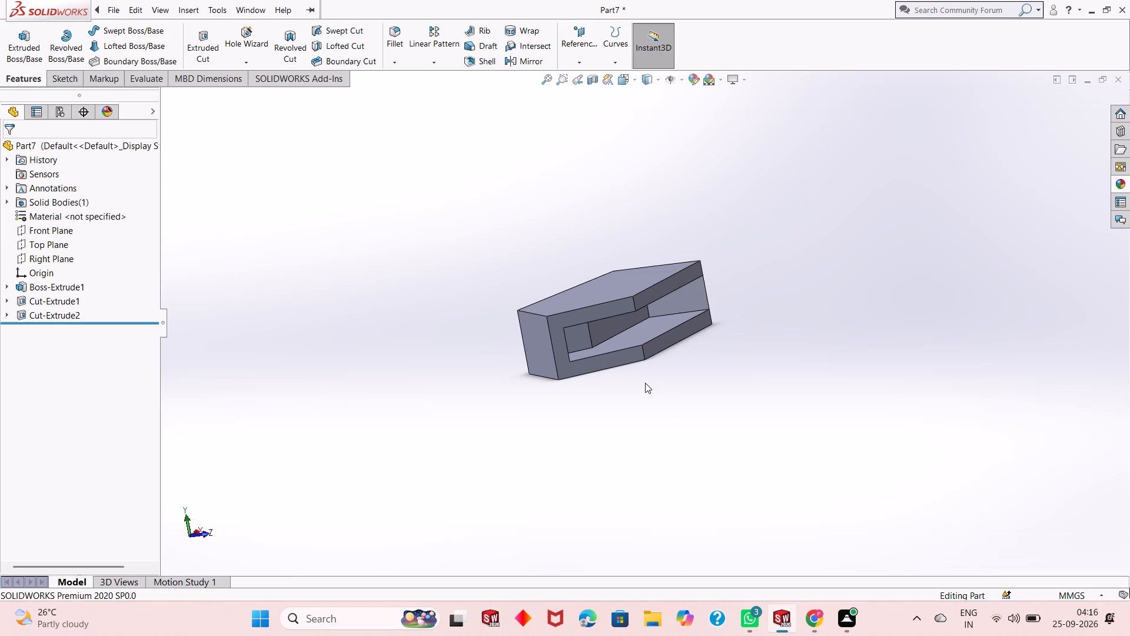
middle_click_drag(681, 343, 671, 369)
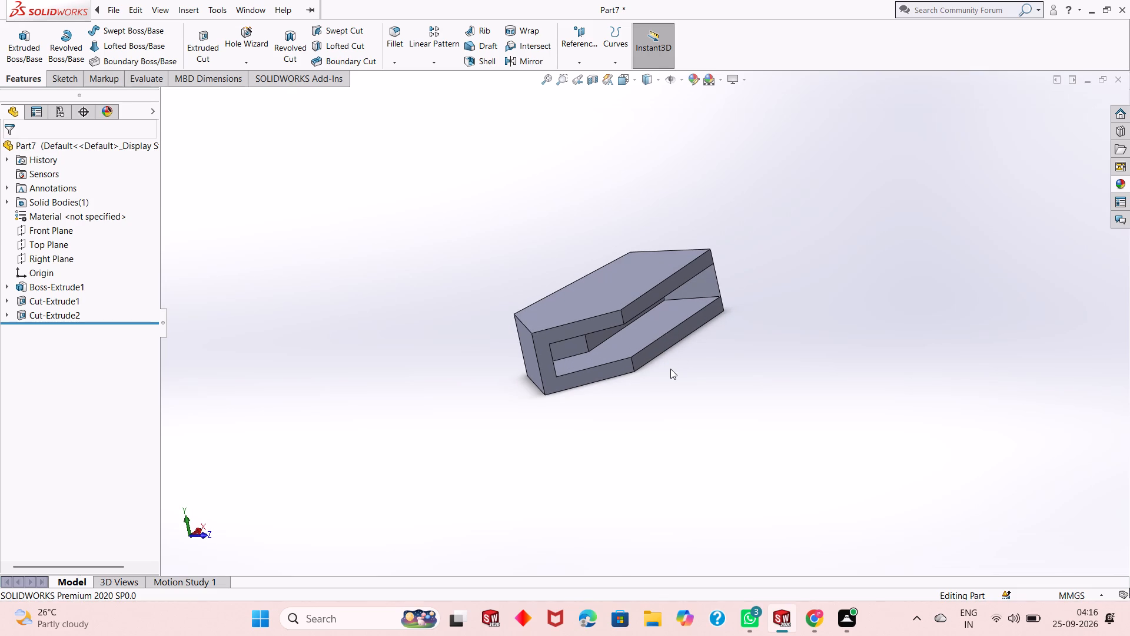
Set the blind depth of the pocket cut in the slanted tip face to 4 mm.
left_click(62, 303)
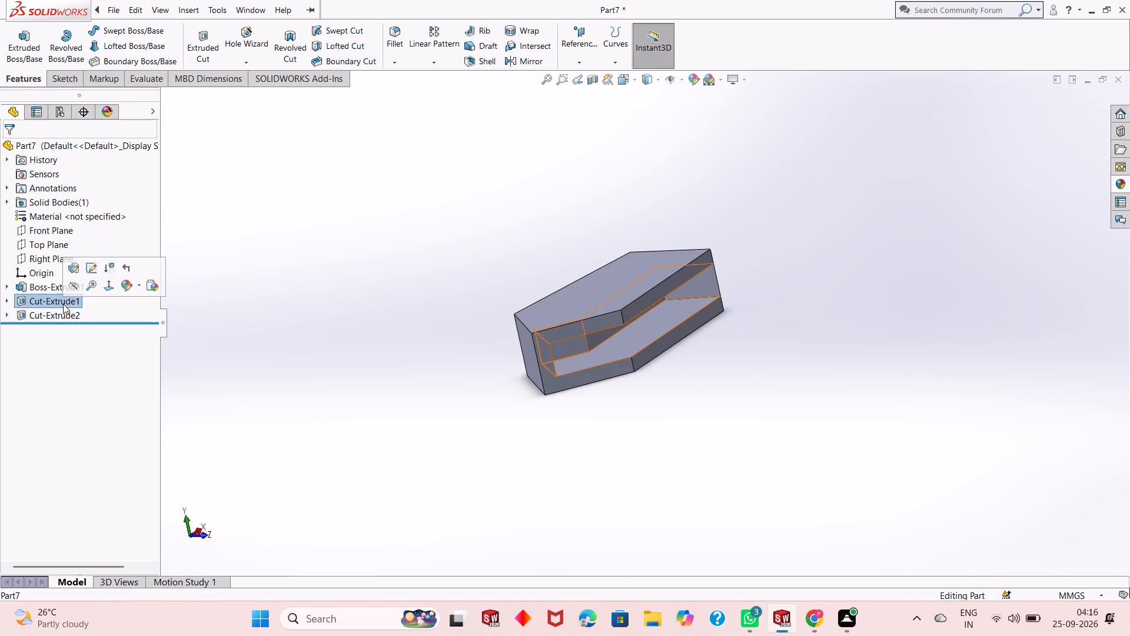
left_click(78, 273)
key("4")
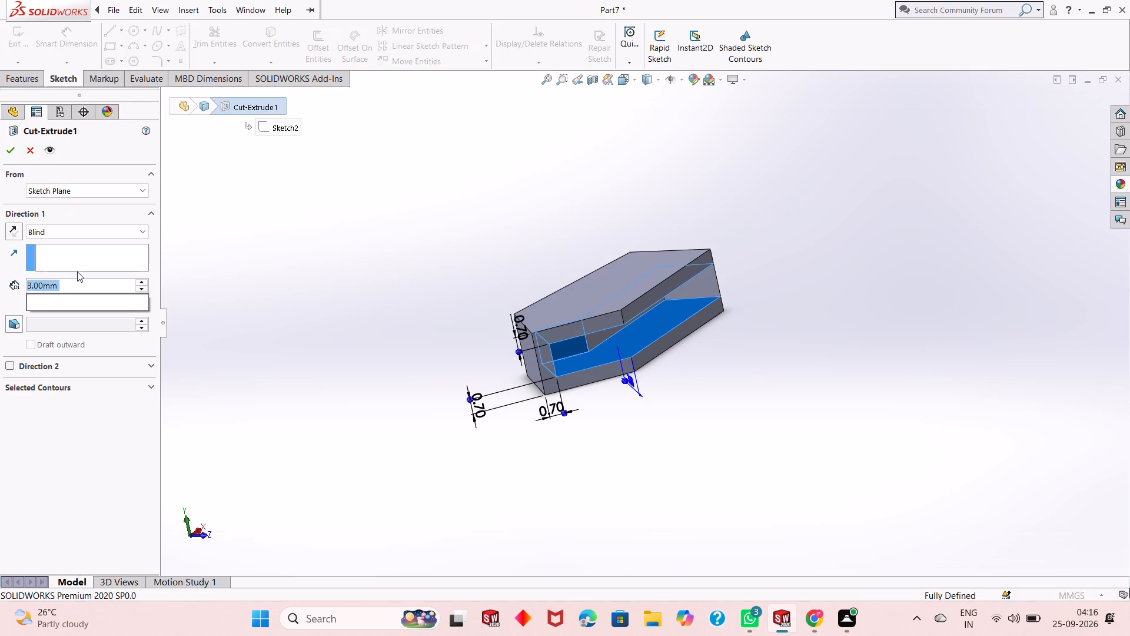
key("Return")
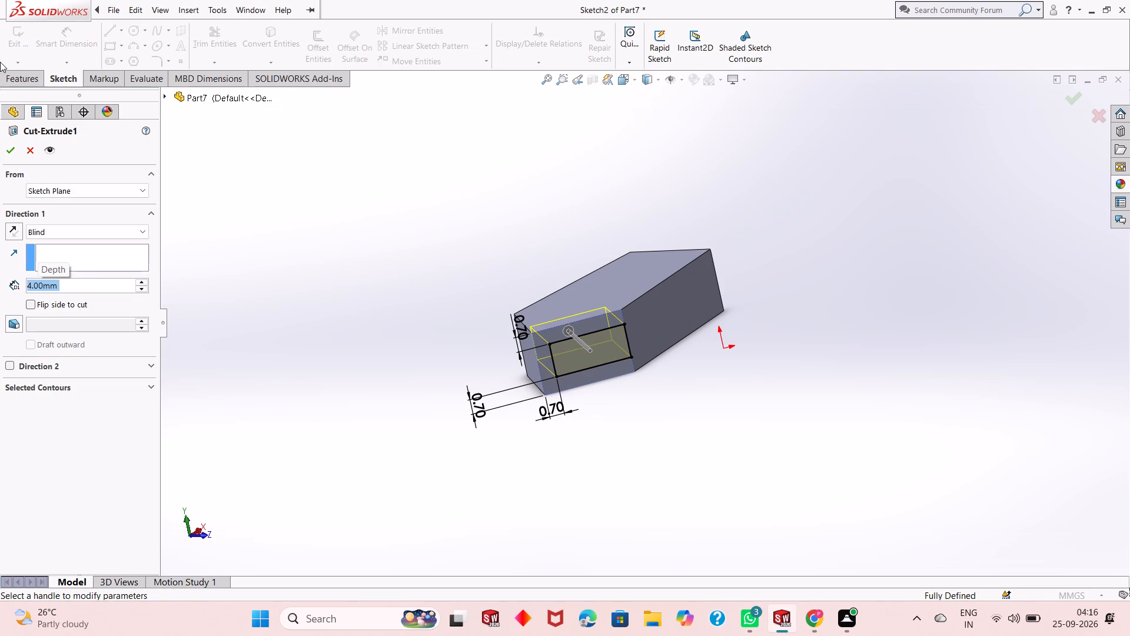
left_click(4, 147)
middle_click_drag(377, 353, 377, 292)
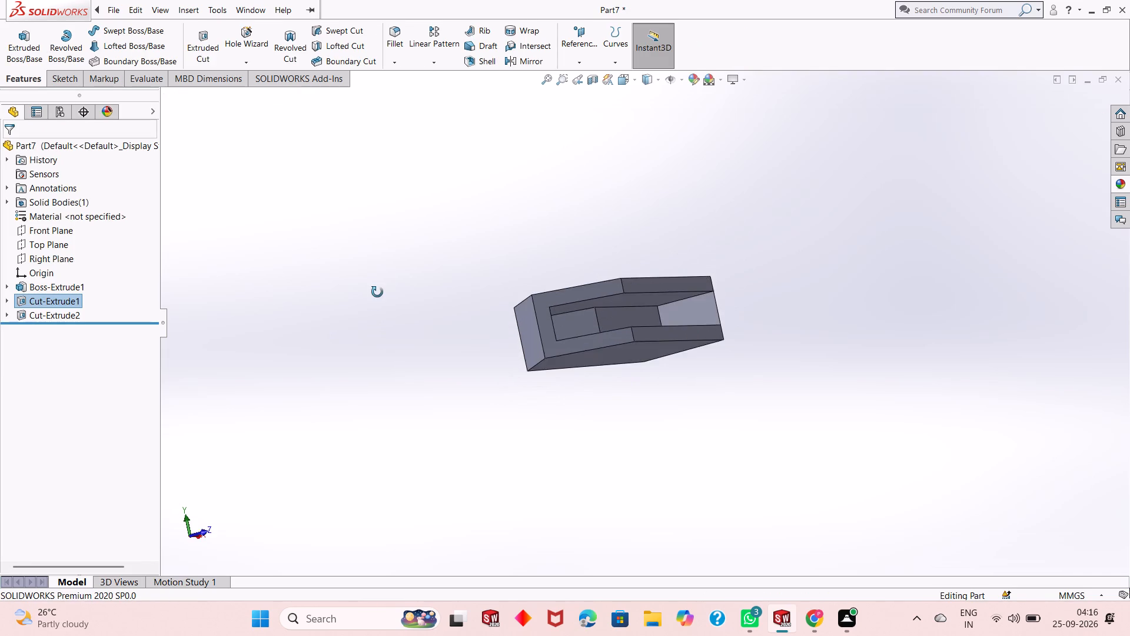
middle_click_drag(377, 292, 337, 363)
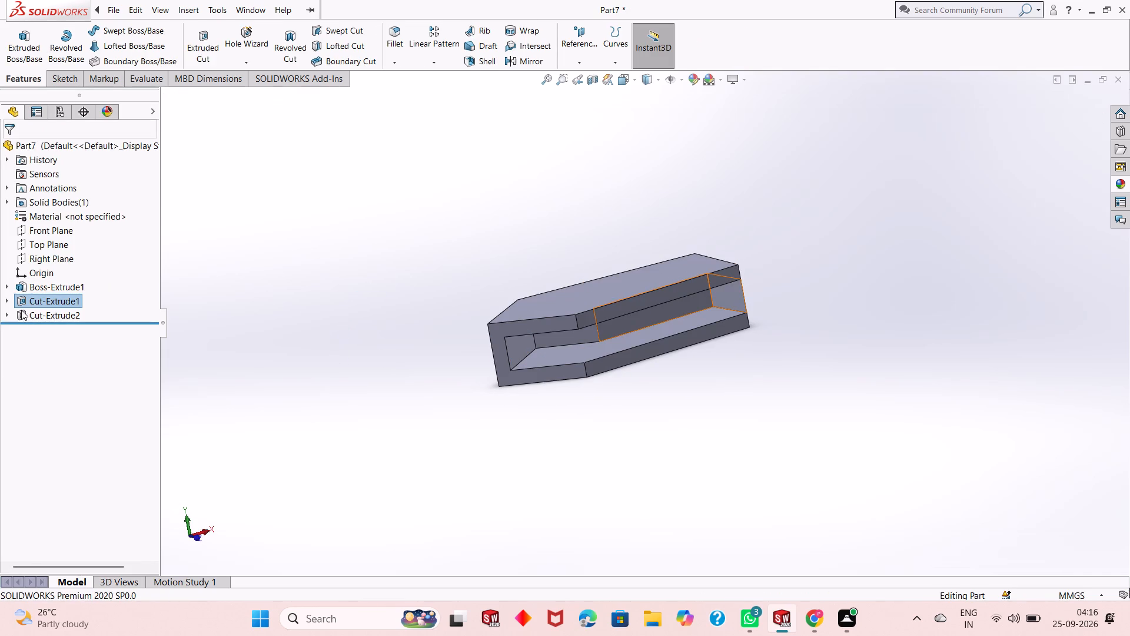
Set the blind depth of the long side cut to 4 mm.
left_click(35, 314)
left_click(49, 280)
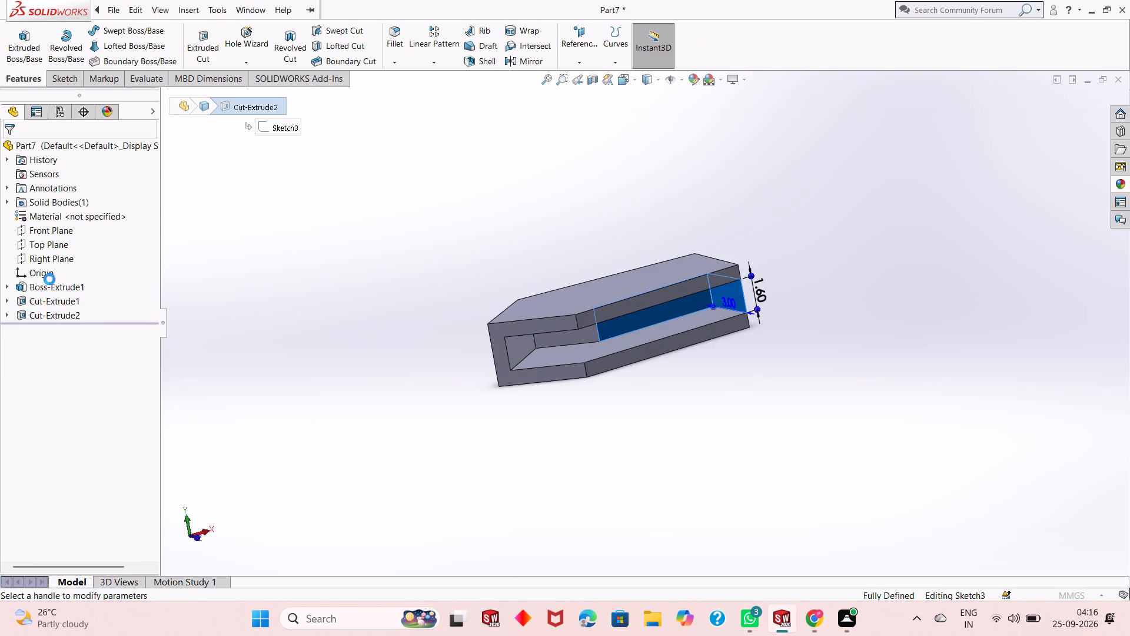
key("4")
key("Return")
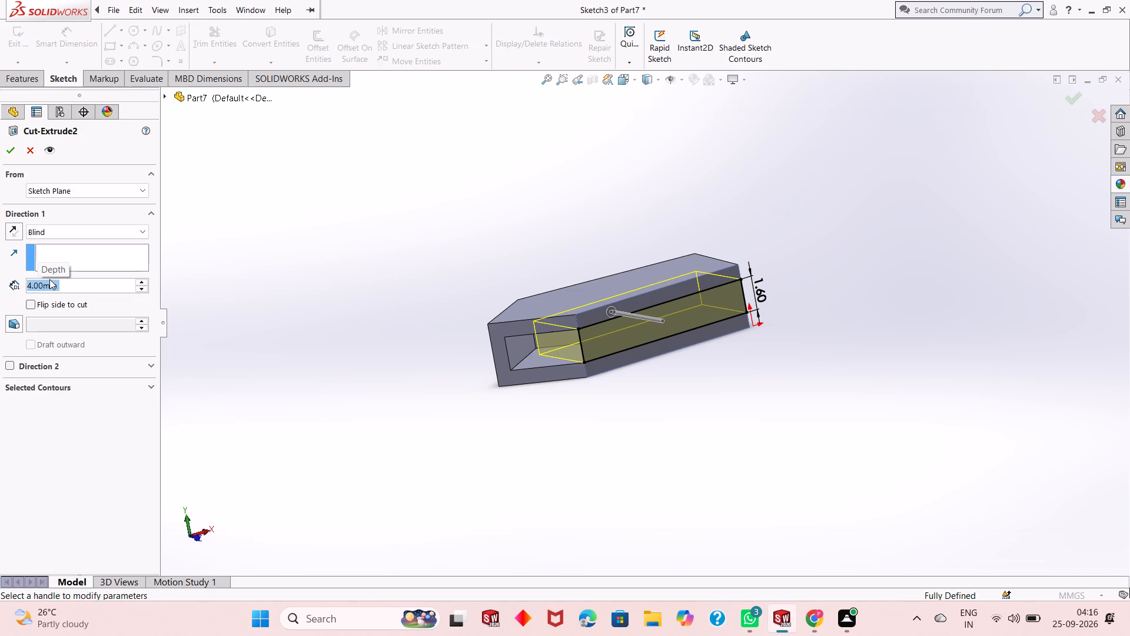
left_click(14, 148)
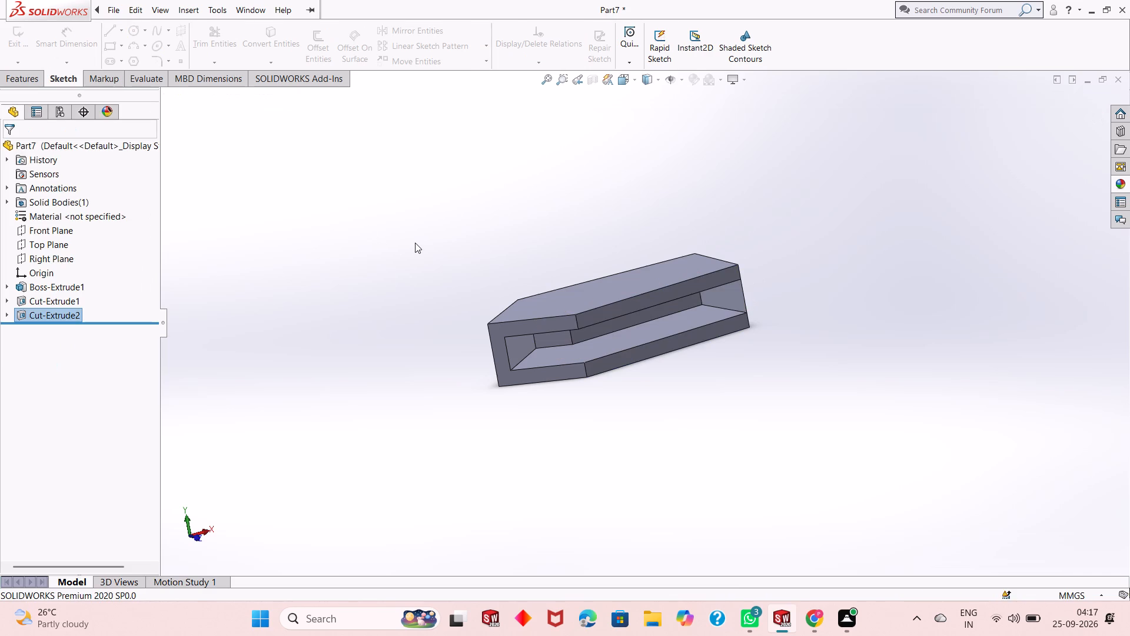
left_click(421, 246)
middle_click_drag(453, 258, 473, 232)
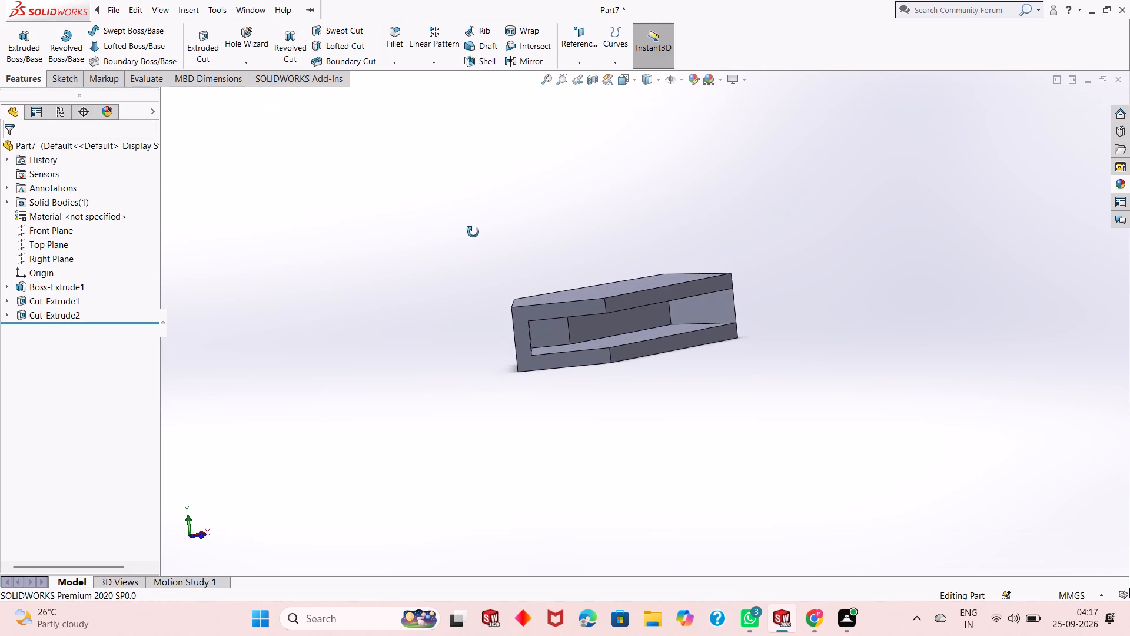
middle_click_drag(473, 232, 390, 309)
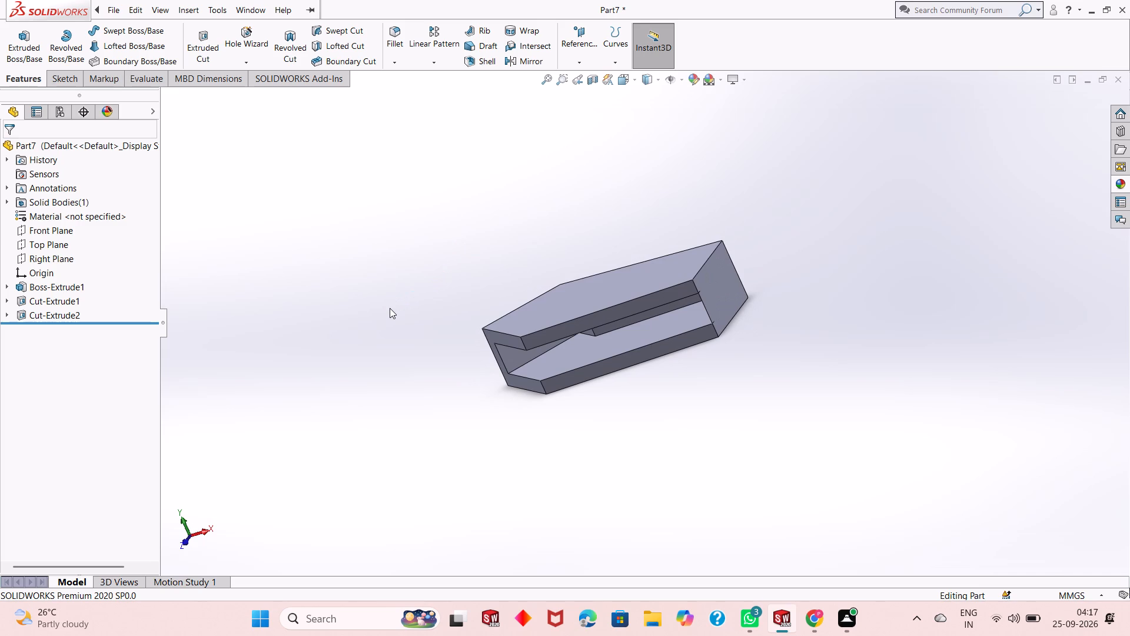
Undo the cut depth changes and the long side cut, back to its rectangle sketch.
key("ctrl+z")
key("ctrl+z")
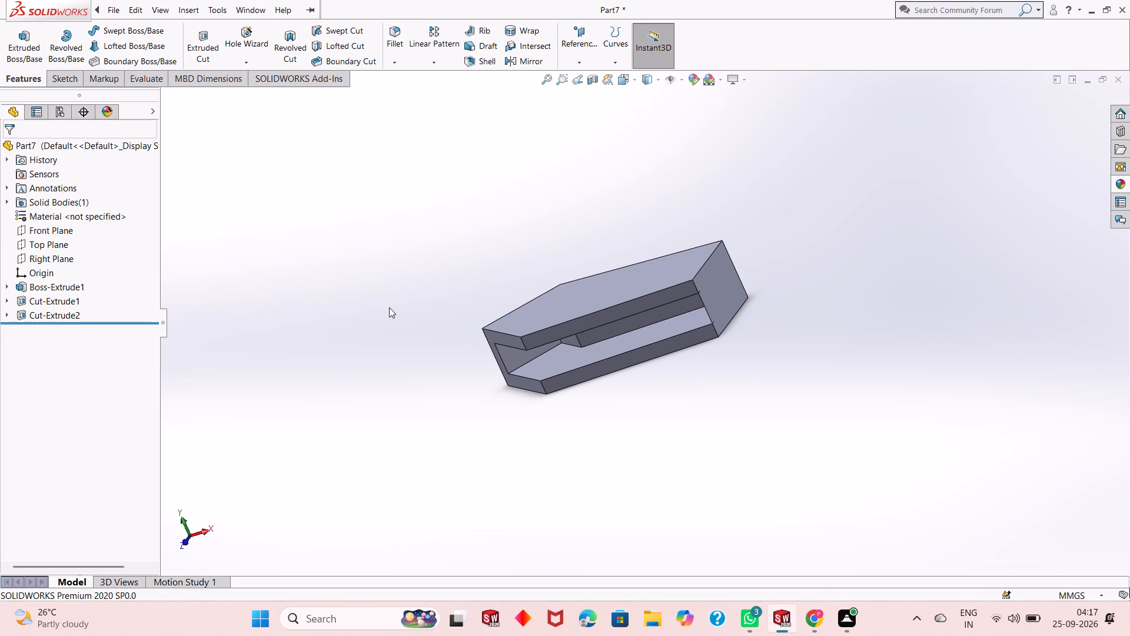
key("ctrl+z")
Examine up close the upper corner of the sketched rectangle at the long side face's far edge.
scroll(875, 289, "down", 3)
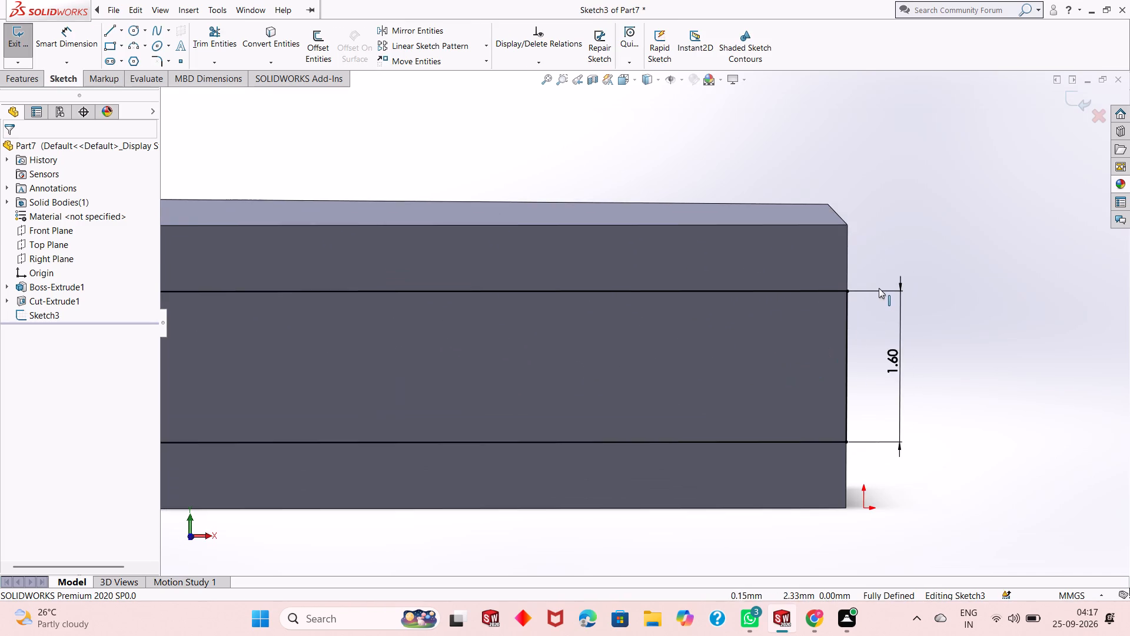
scroll(879, 288, "down", 3)
middle_click_drag(799, 299, 793, 312)
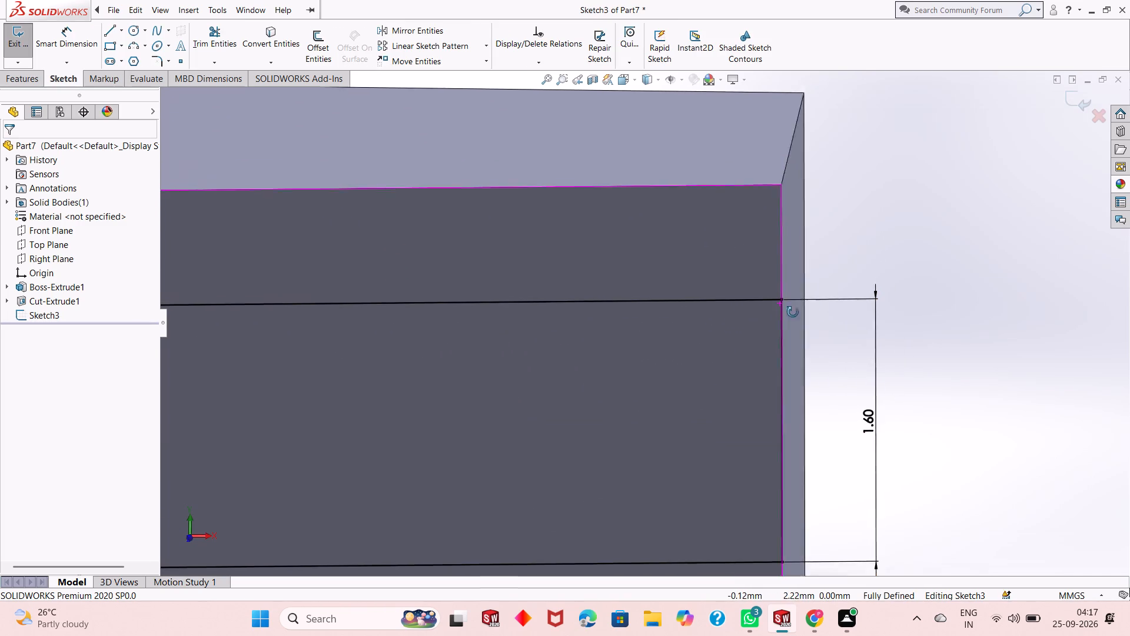
middle_click_drag(793, 312, 789, 317)
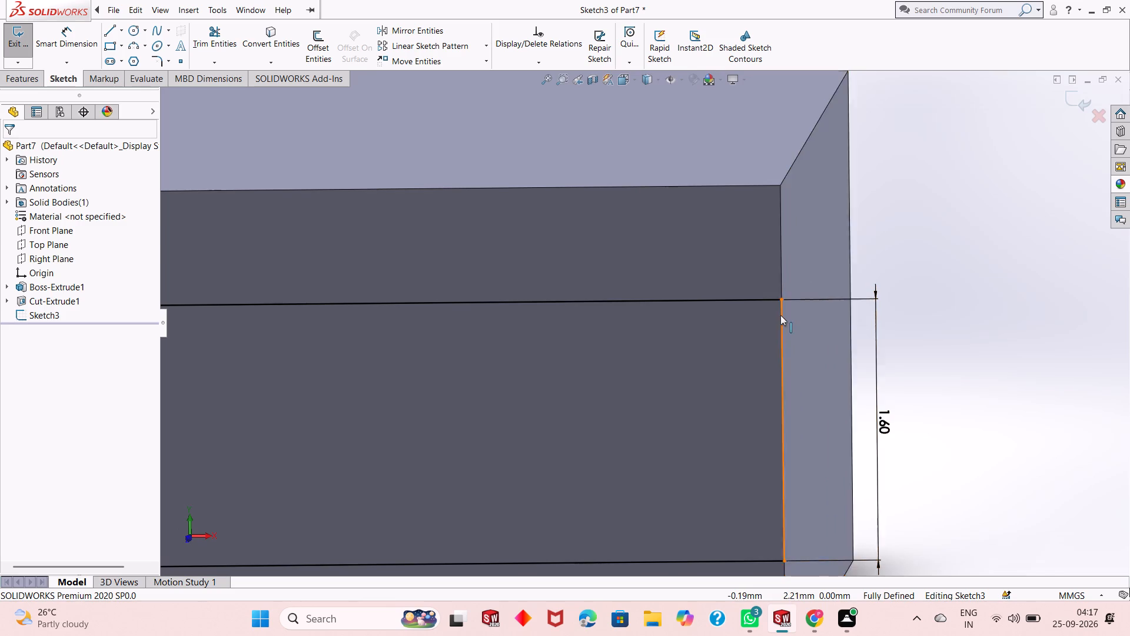
scroll(780, 315, "down", 8)
scroll(679, 281, "down", 4)
scroll(559, 296, "down", 4)
scroll(633, 293, "down", 4)
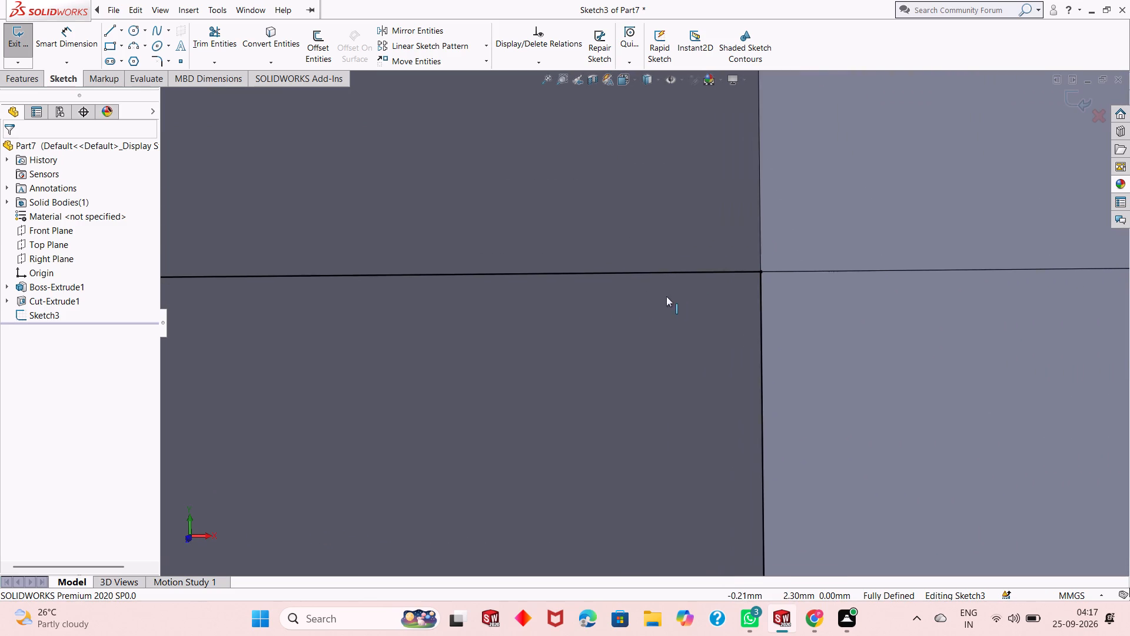
scroll(765, 268, "down", 9)
scroll(732, 323, "down", 8)
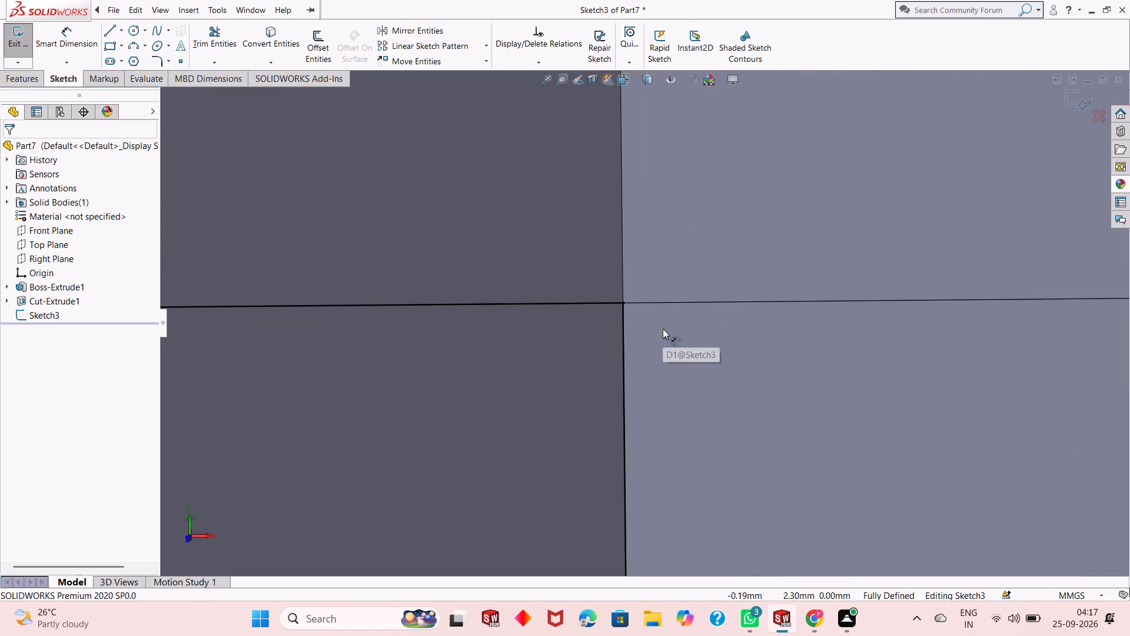
Undo the most recent edits in the long side rectangle sketch.
key("ctrl+z")
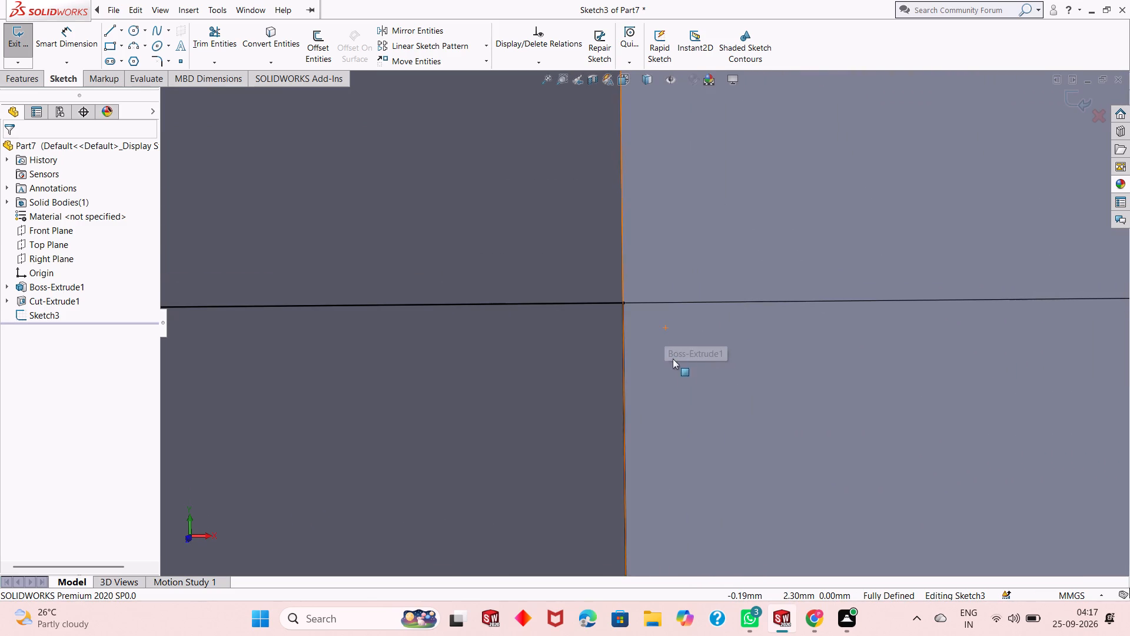
scroll(681, 372, "up", 20)
scroll(681, 372, "up", 11)
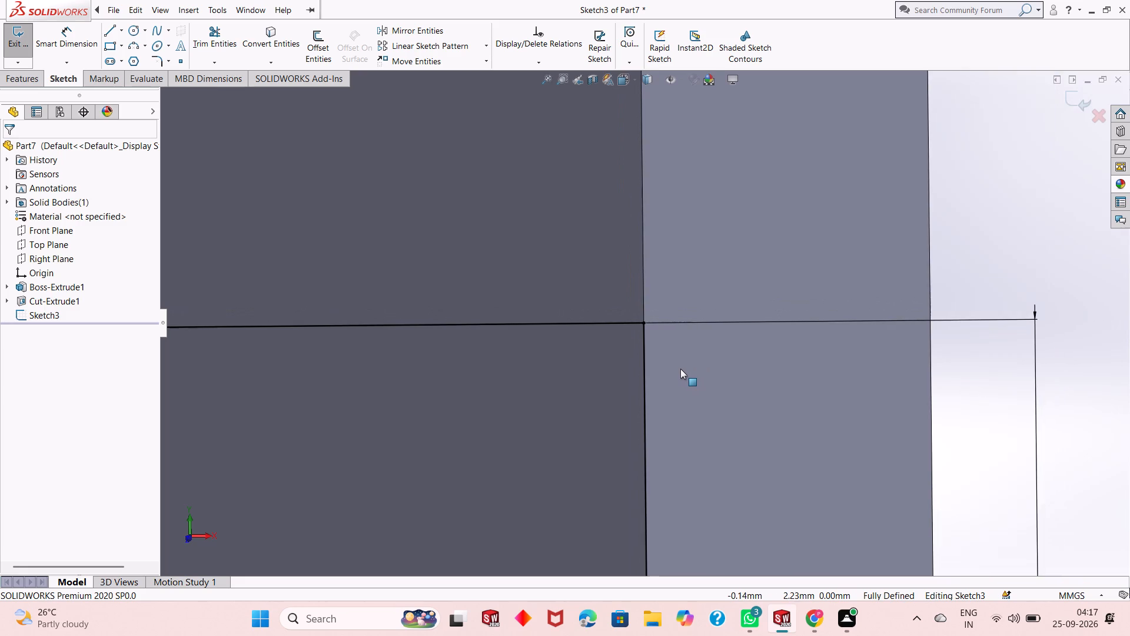
scroll(680, 369, "up", 15)
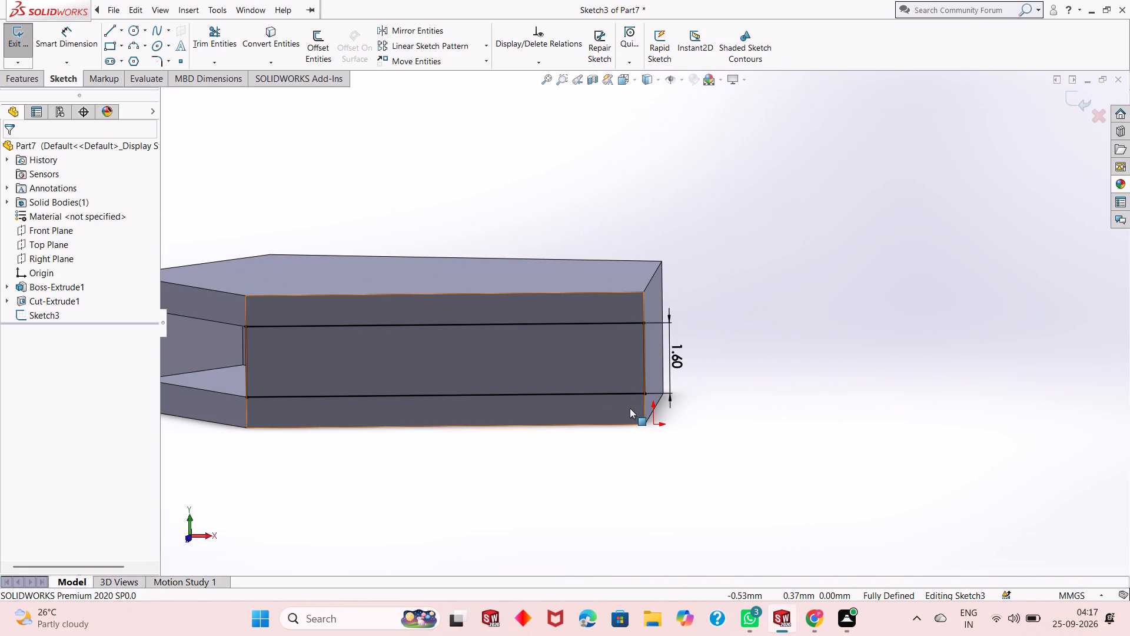
key("ctrl+z")
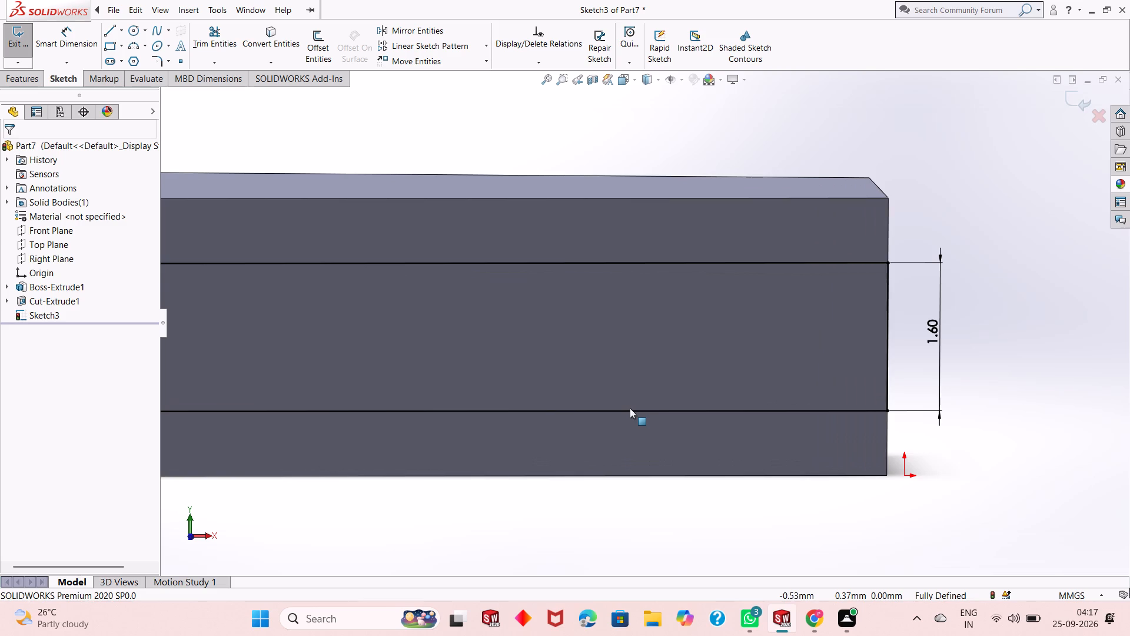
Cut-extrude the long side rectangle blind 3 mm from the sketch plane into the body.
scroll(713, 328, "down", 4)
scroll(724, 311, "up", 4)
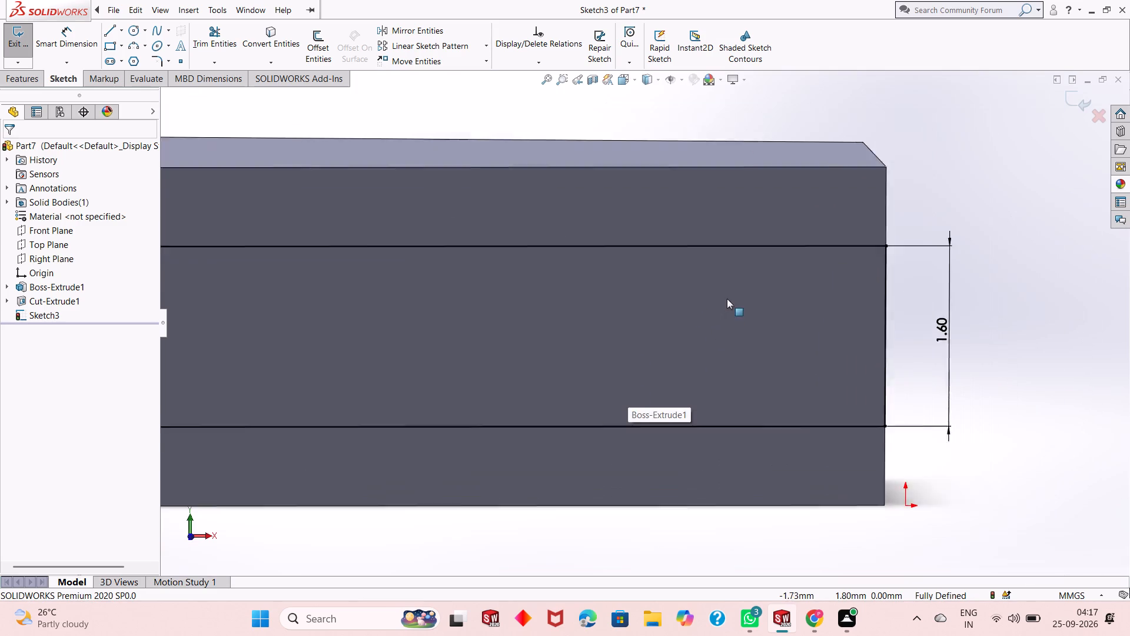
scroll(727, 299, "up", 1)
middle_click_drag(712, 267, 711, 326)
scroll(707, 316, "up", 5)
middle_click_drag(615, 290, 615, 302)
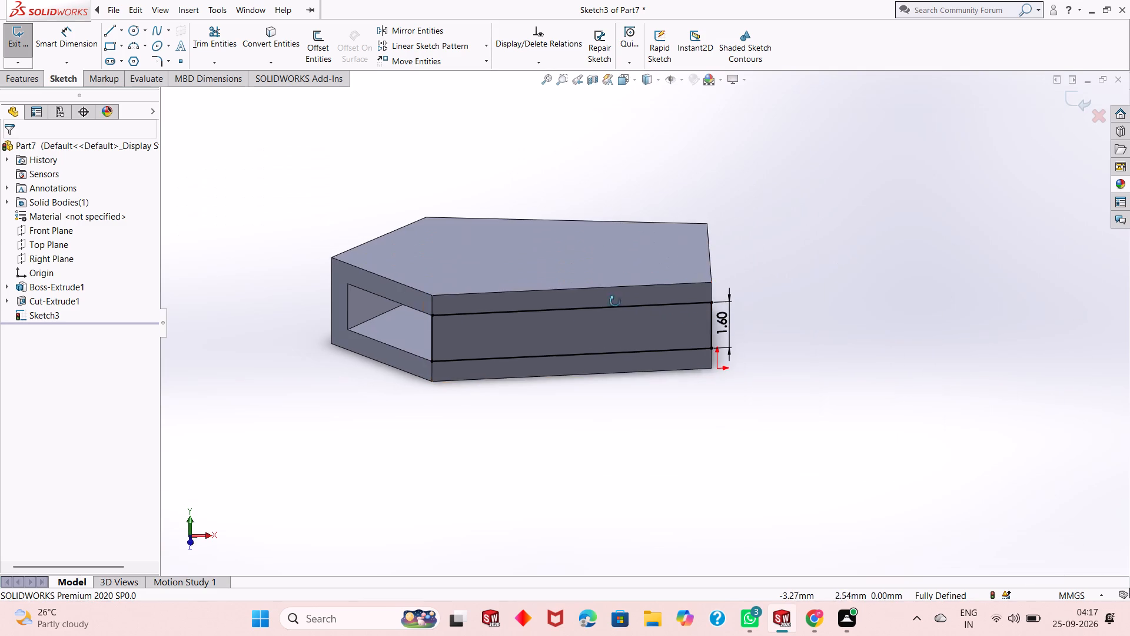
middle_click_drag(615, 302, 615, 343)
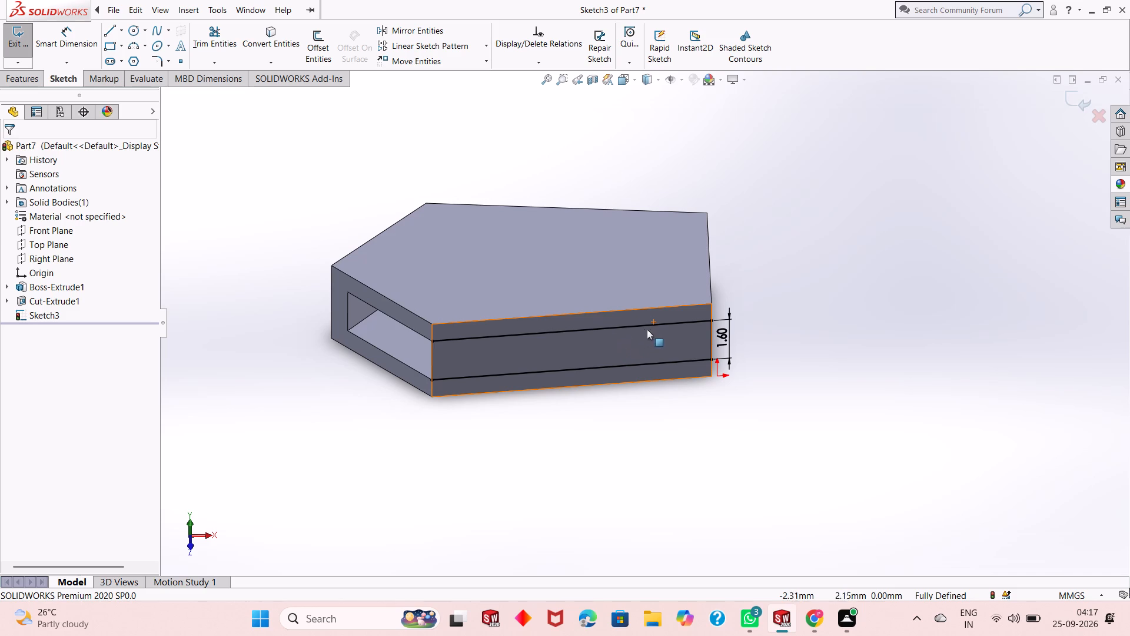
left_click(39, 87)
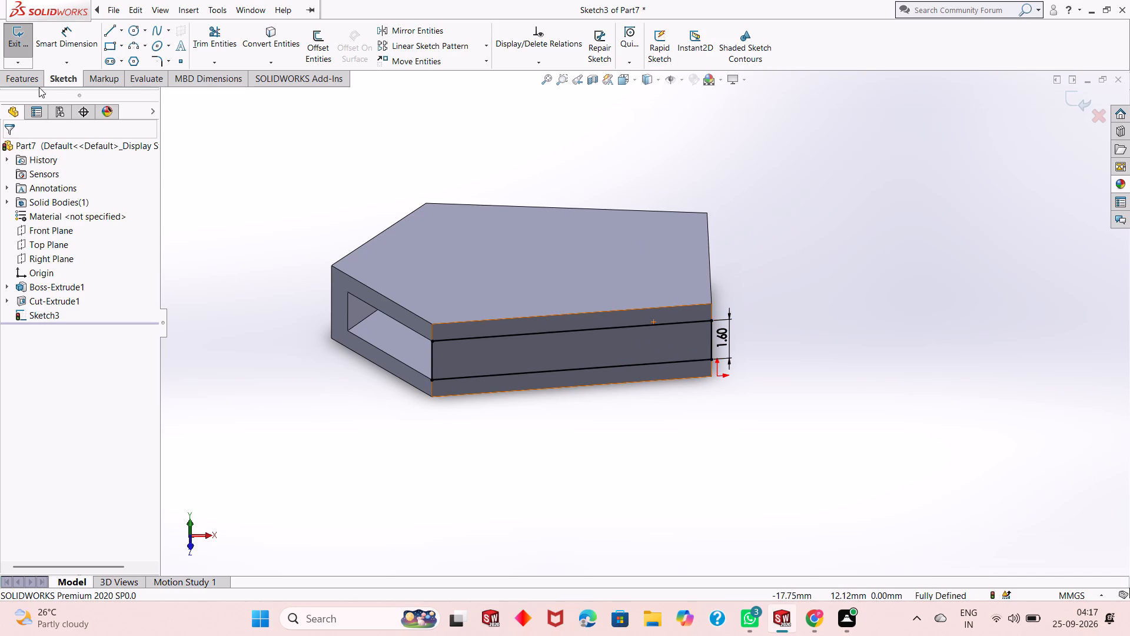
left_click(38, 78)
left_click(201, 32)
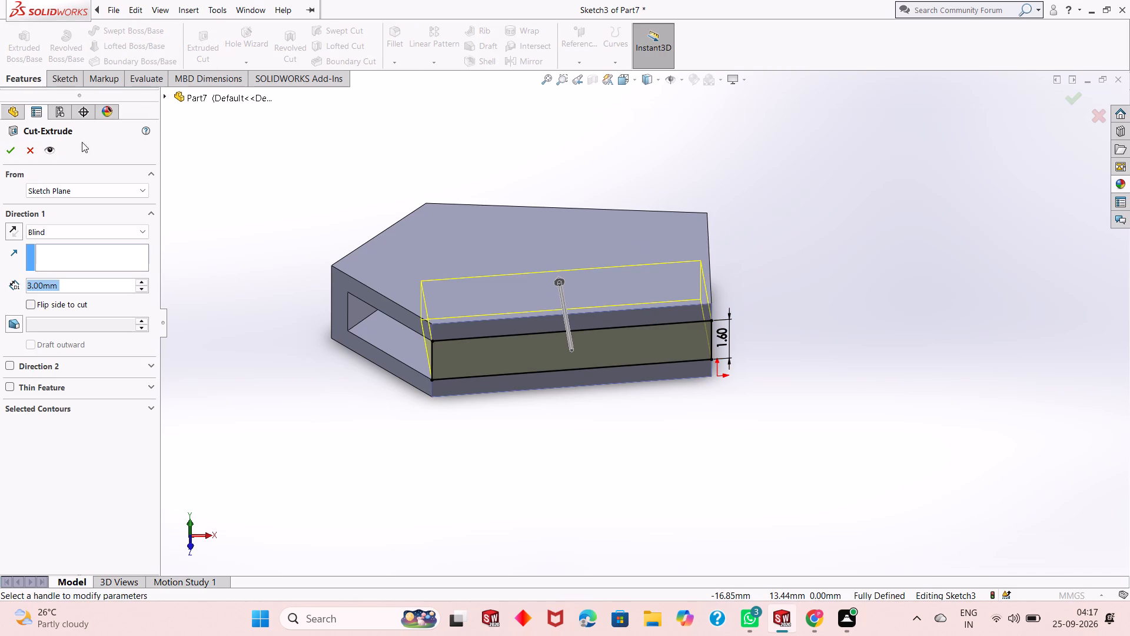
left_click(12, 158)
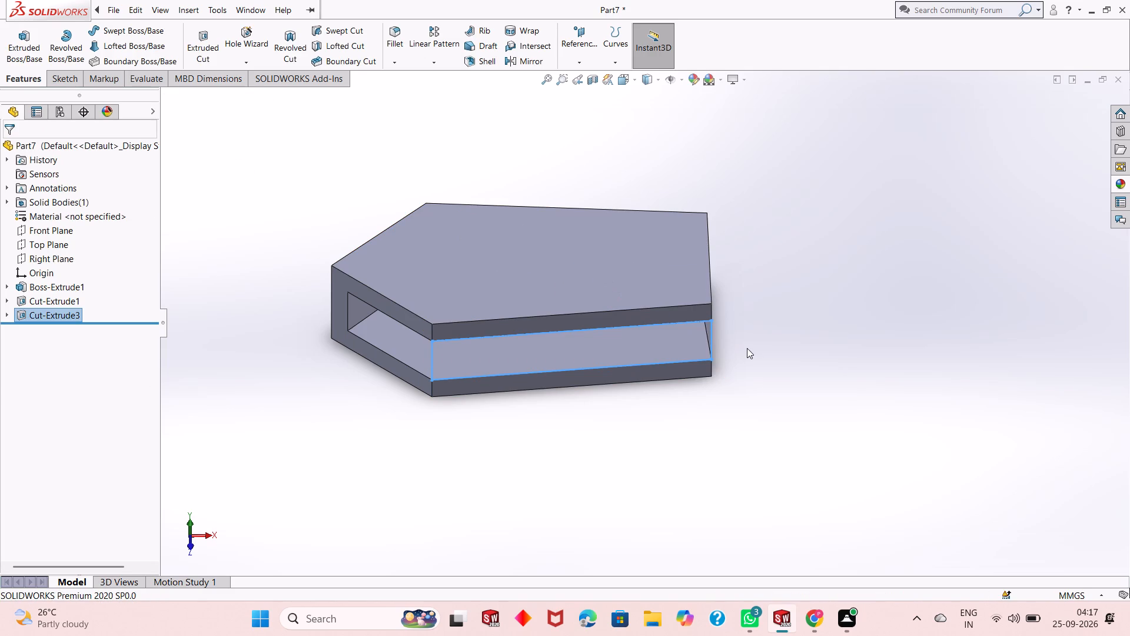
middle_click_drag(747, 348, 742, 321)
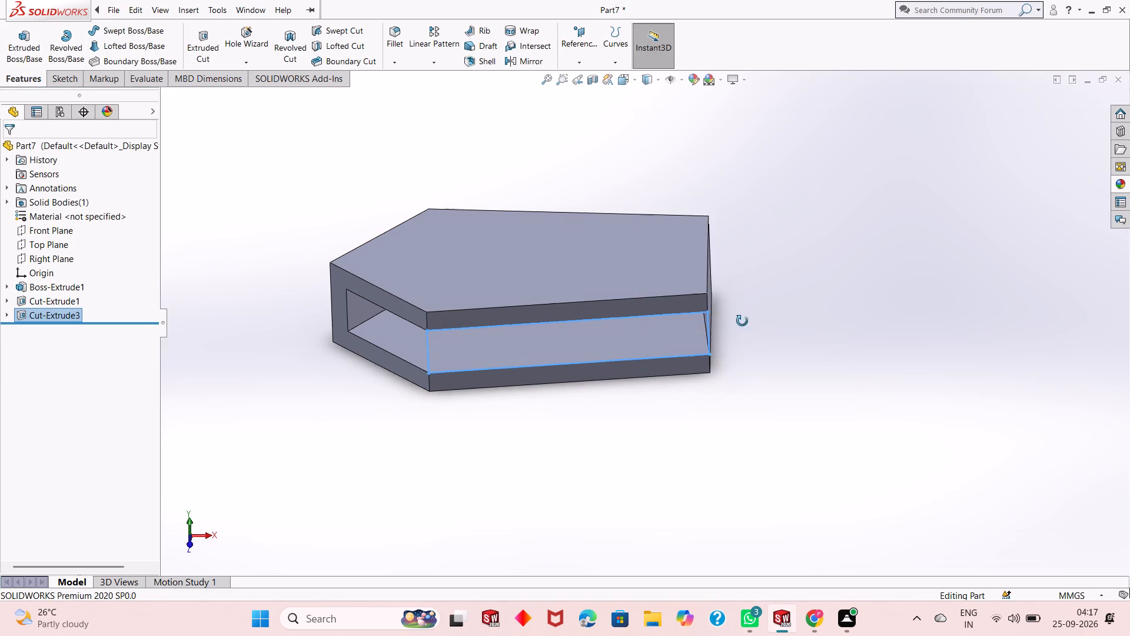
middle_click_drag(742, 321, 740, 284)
Undo the long side cut, the rectangle's height dimension and the rectangle itself, keeping the sketch open.
key("ctrl+z")
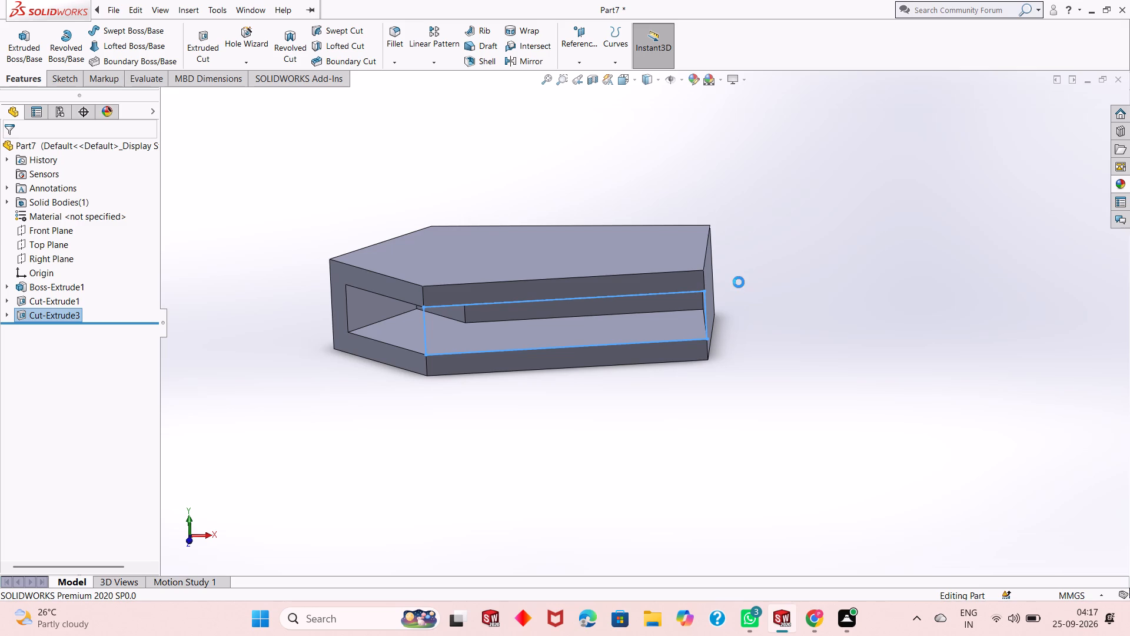
key("ctrl+z")
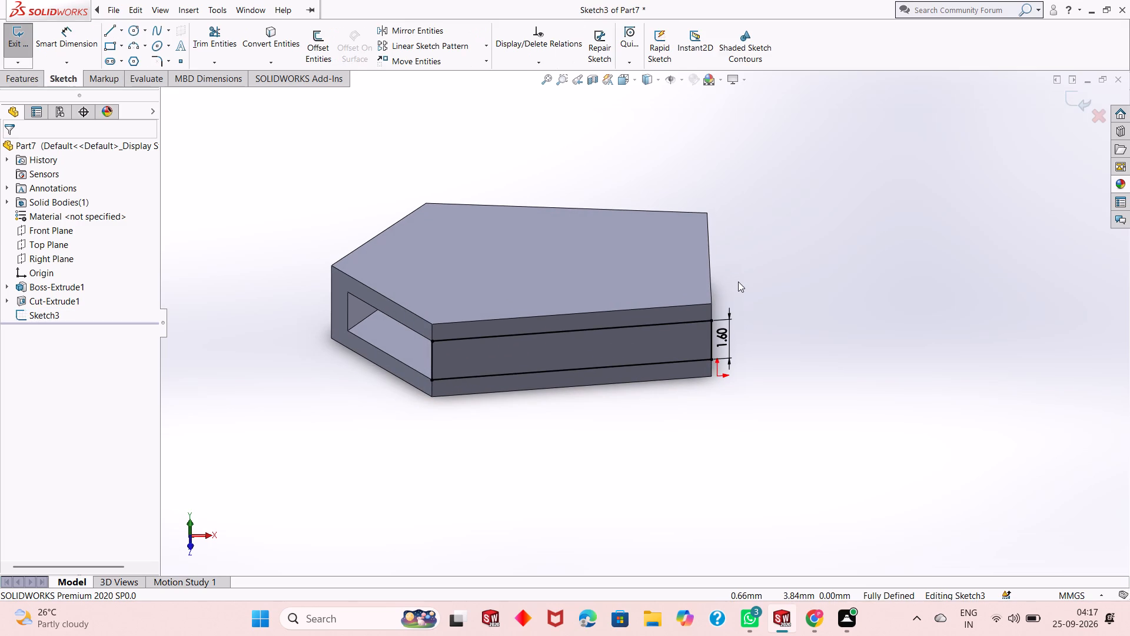
key("ctrl+z")
key("ctrl+z")
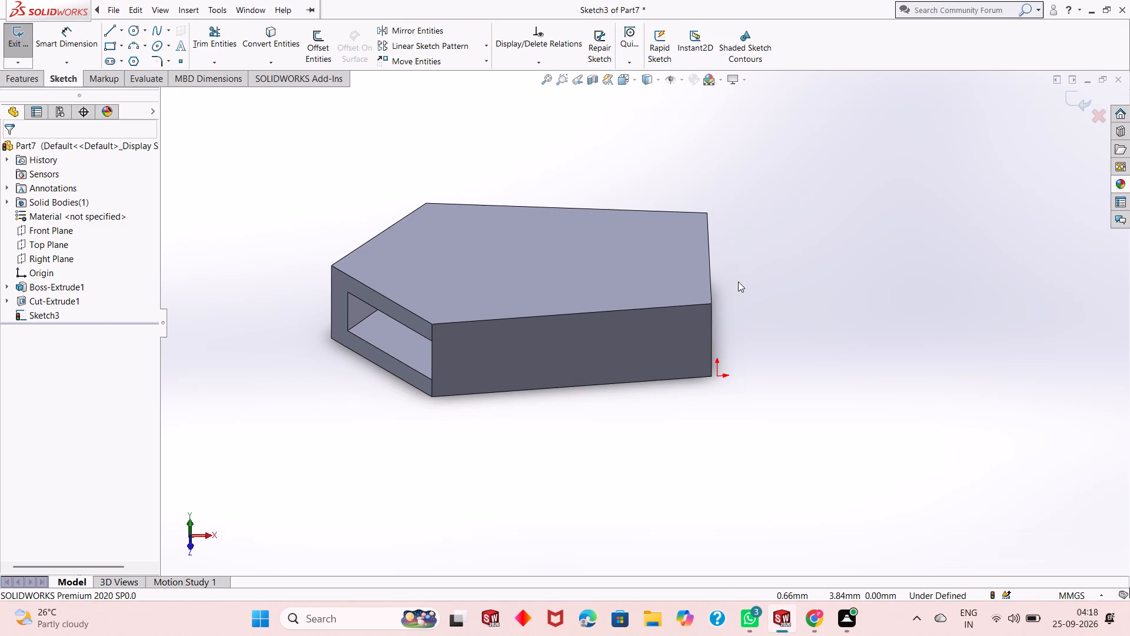
On the long side face, sketch a corner rectangle from the pocket opening's upper corner to beyond the body's far end.
key("ctrl+8")
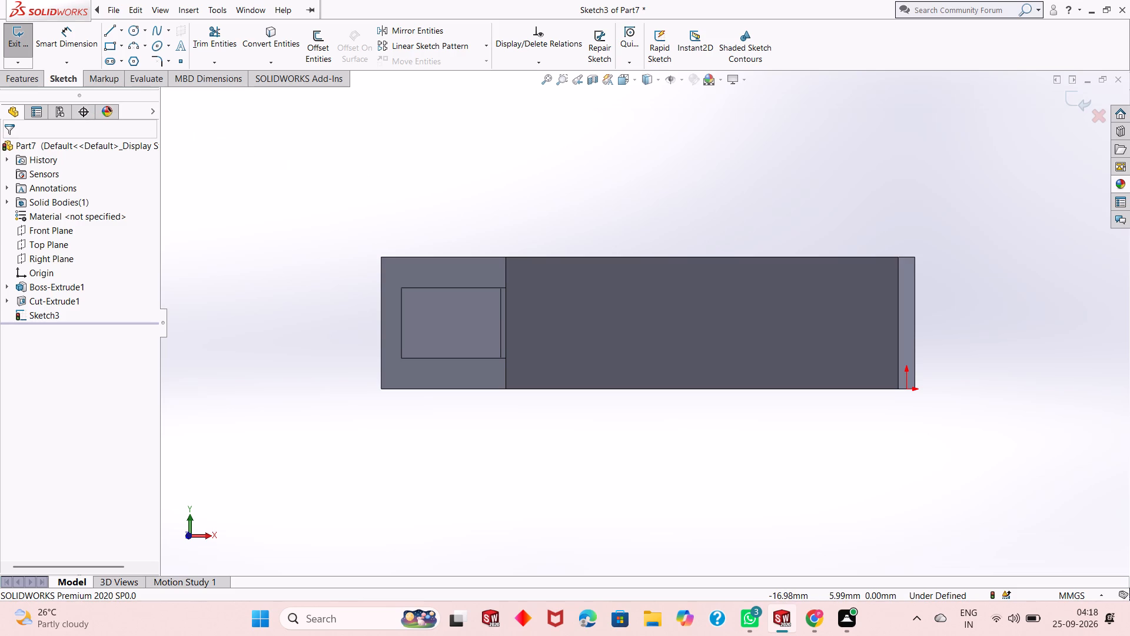
left_click(108, 44)
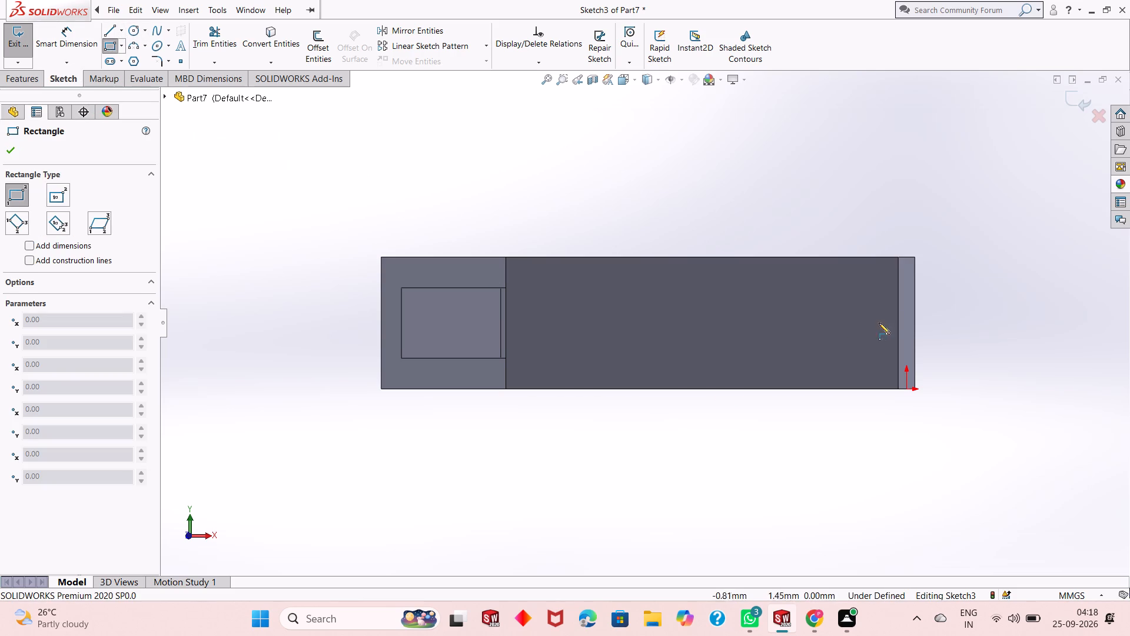
left_click(507, 287)
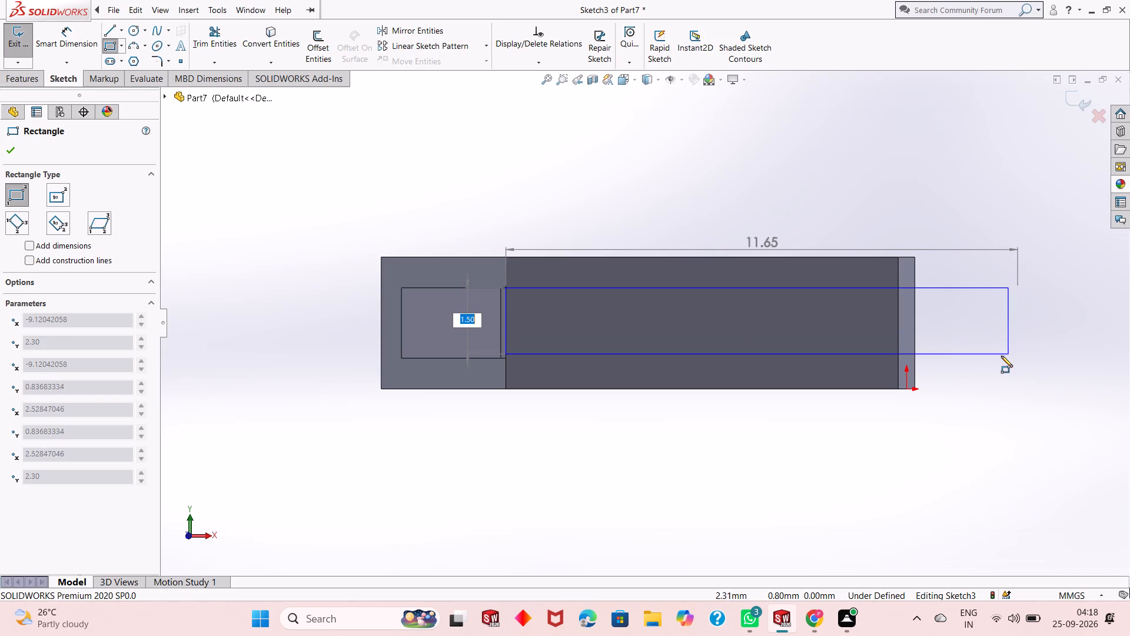
left_click(964, 356)
right_click(965, 268)
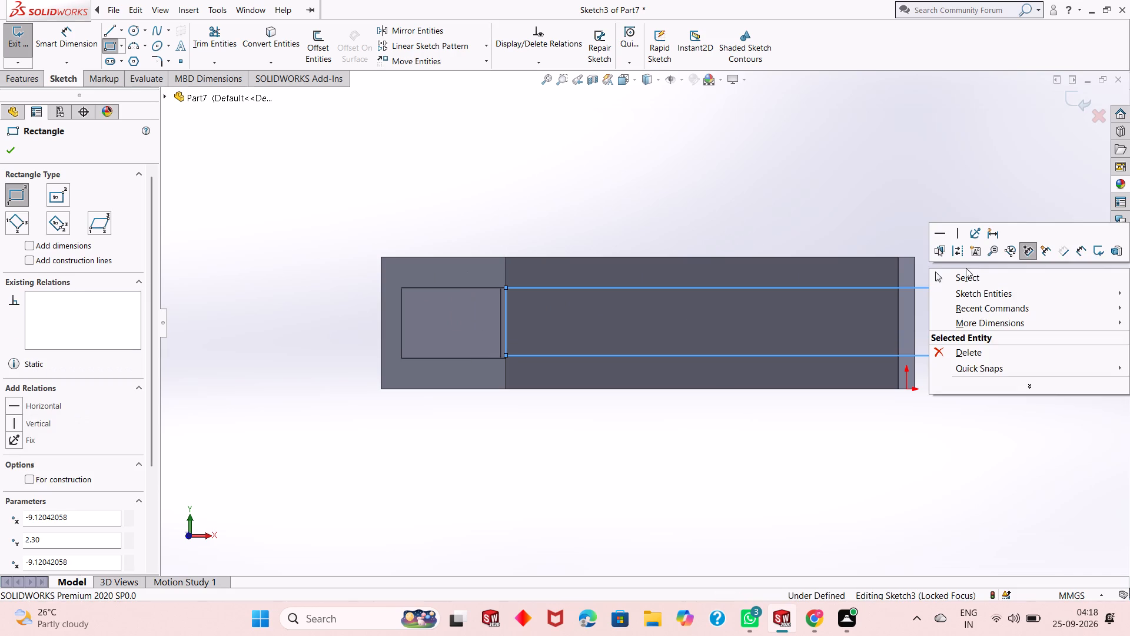
left_click(977, 276)
Dimension the height of the long side rectangle at its far end as 1.6 mm.
left_click(87, 41)
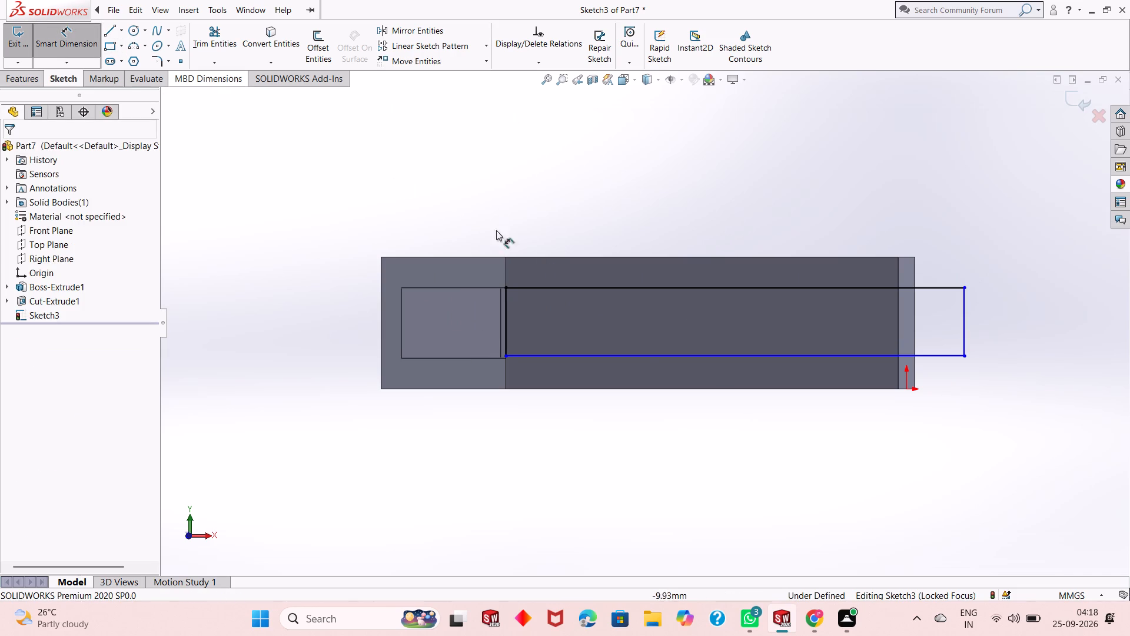
left_click(962, 318)
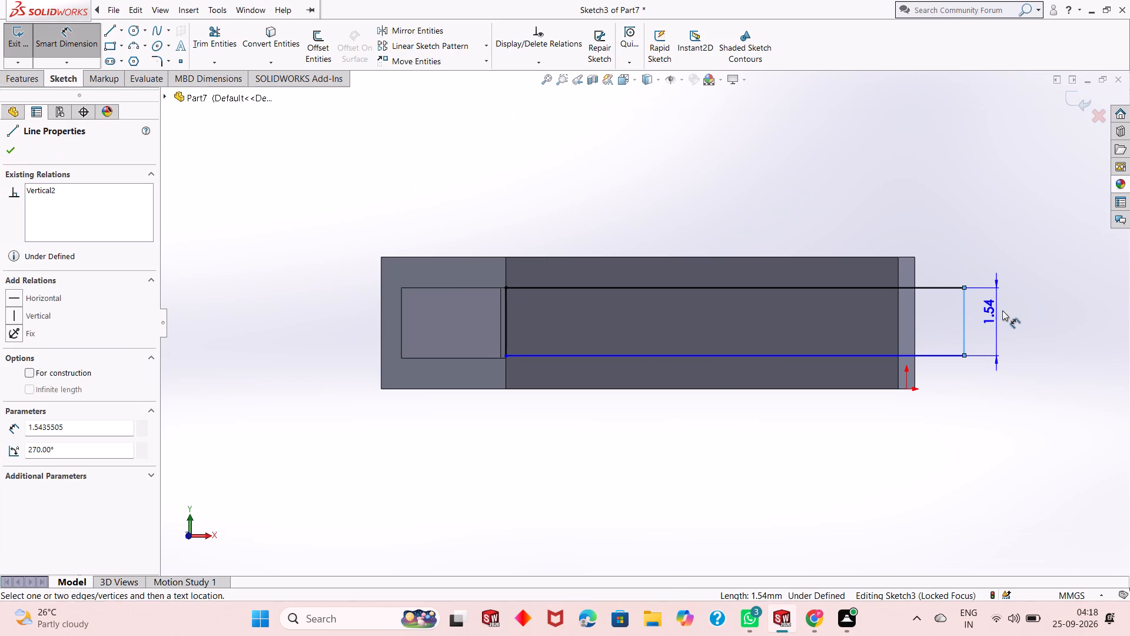
left_click(1006, 309)
type("1.6")
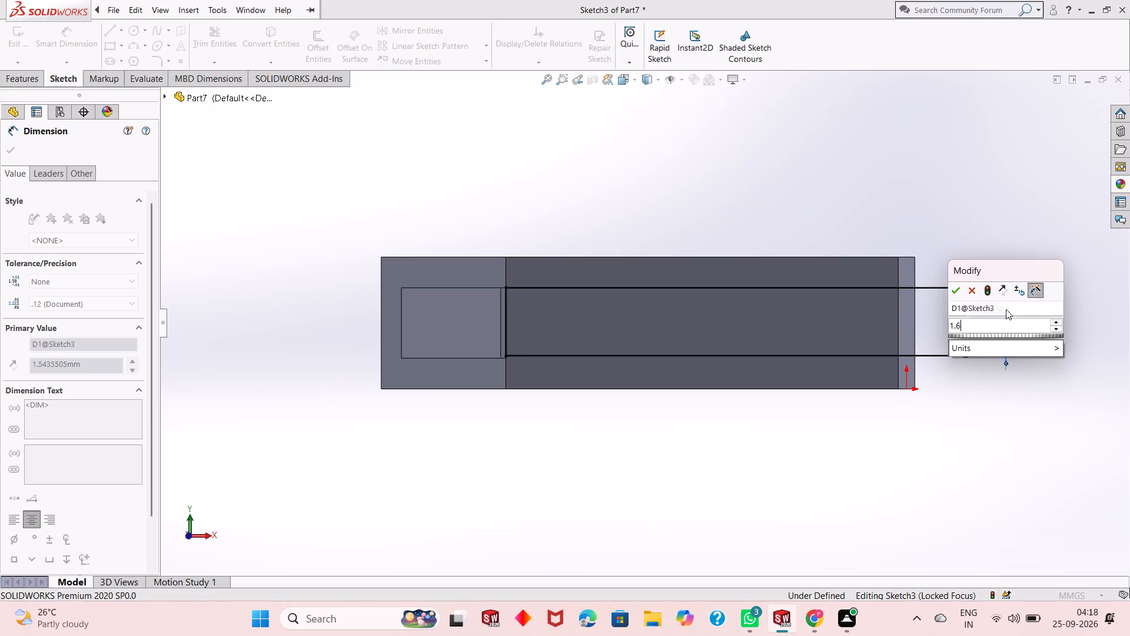
key("Return")
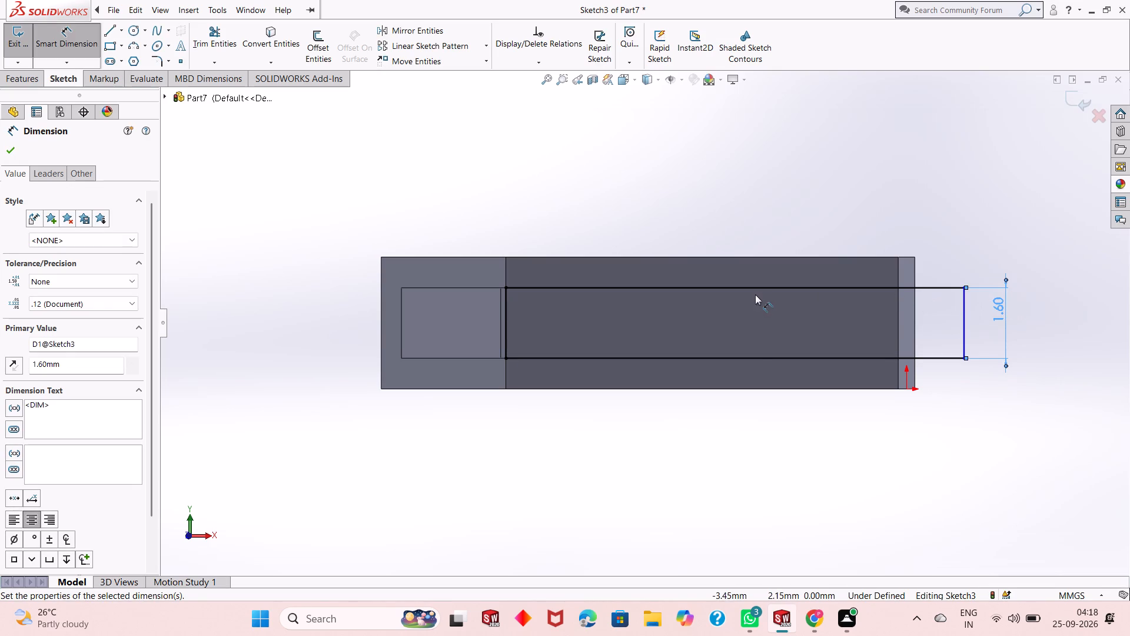
right_click(657, 162)
left_click(691, 198)
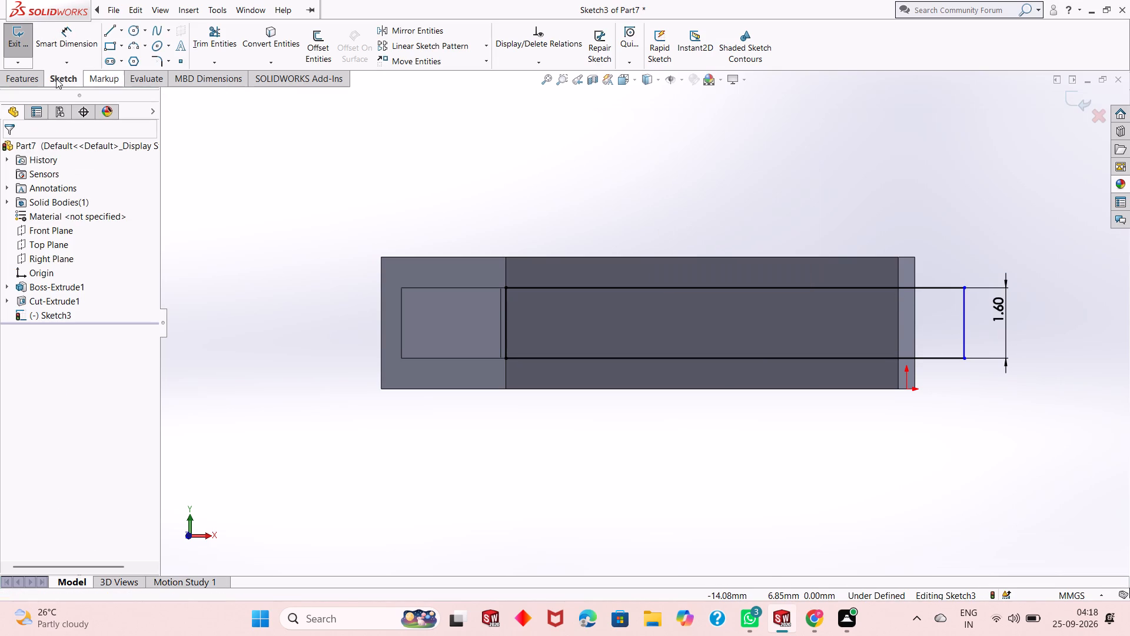
Cut-extrude the long side rectangle blind 4 mm from the sketch plane into the body.
left_click(20, 78)
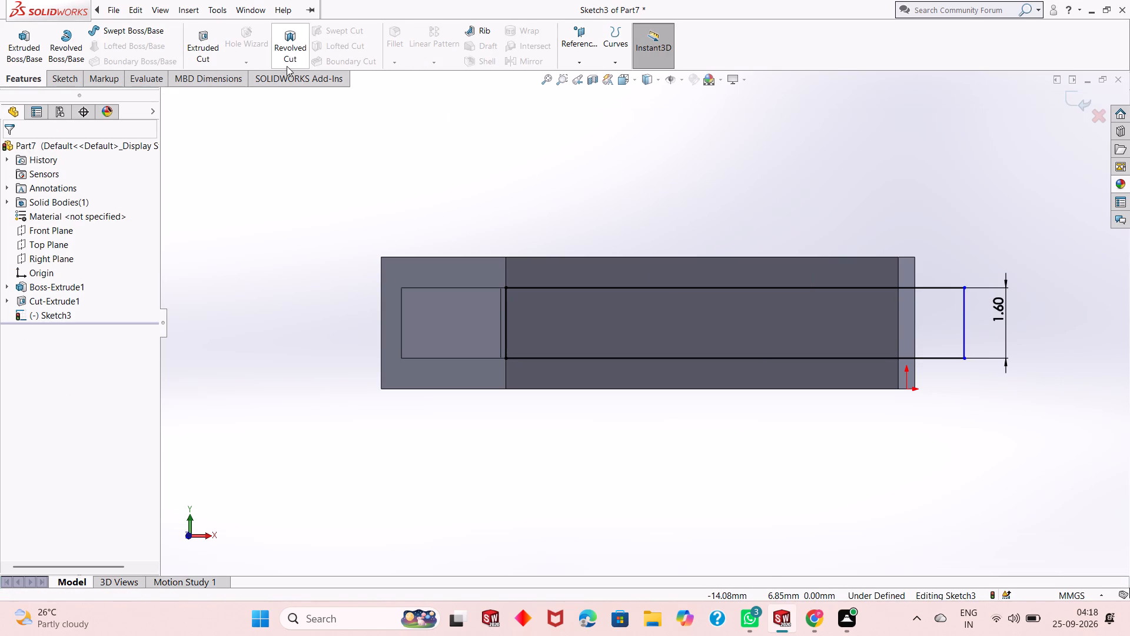
left_click(216, 44)
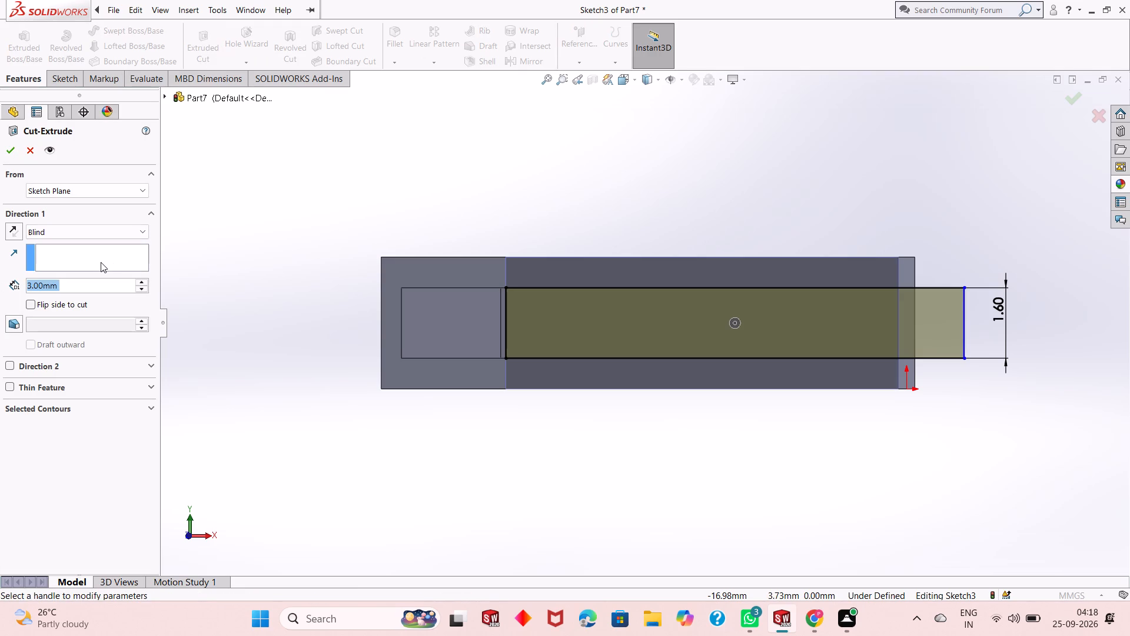
key("4")
key("Return")
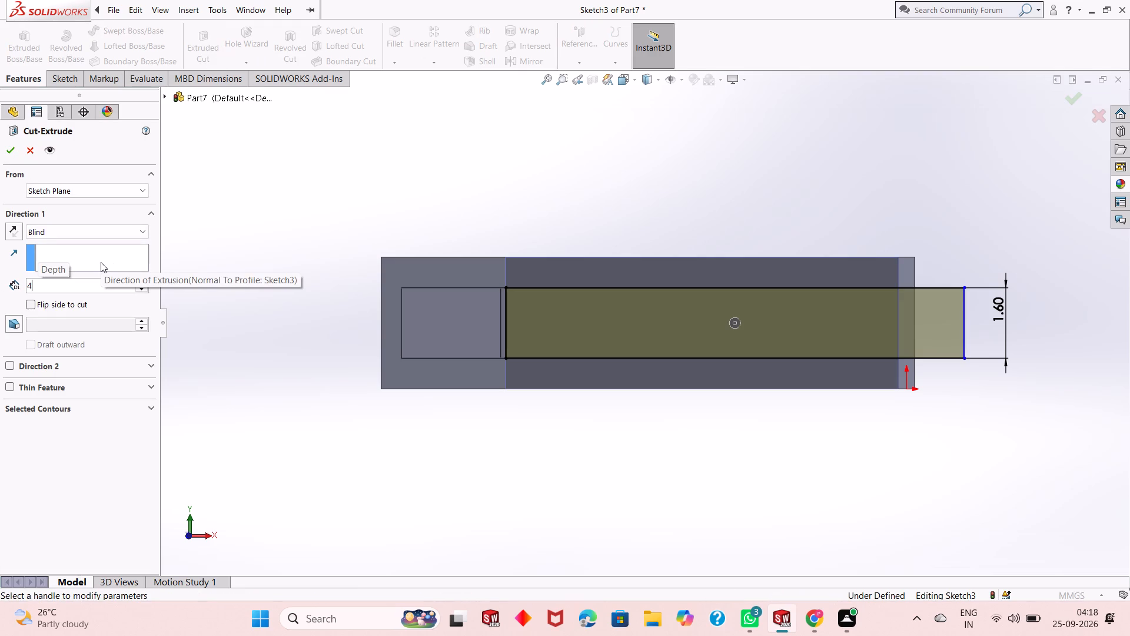
left_click(11, 147)
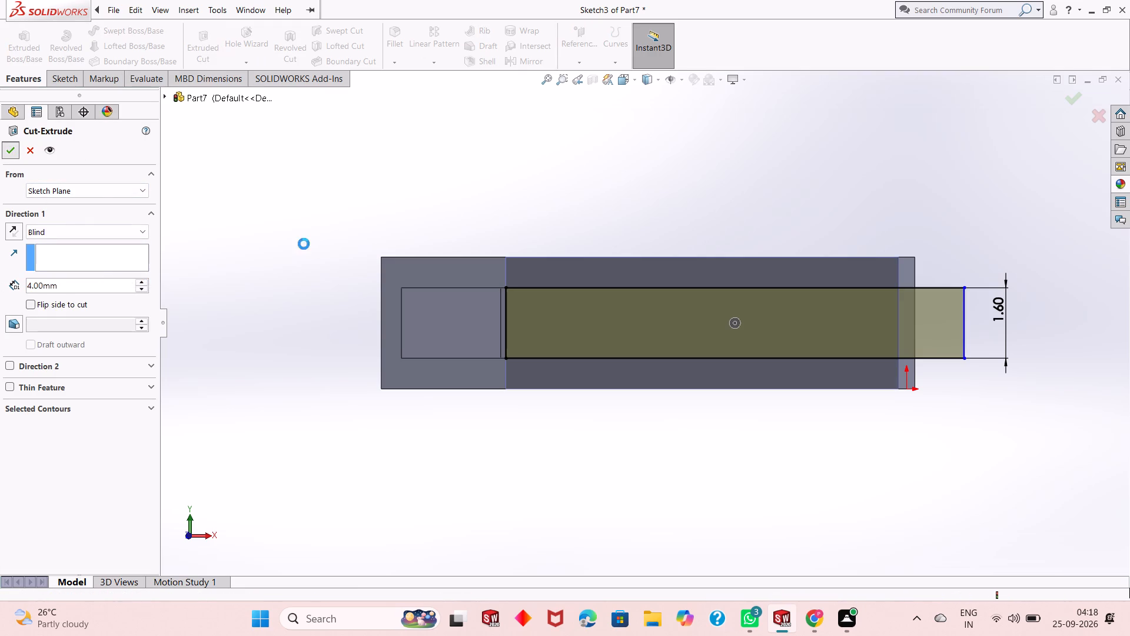
middle_click_drag(820, 216, 810, 266)
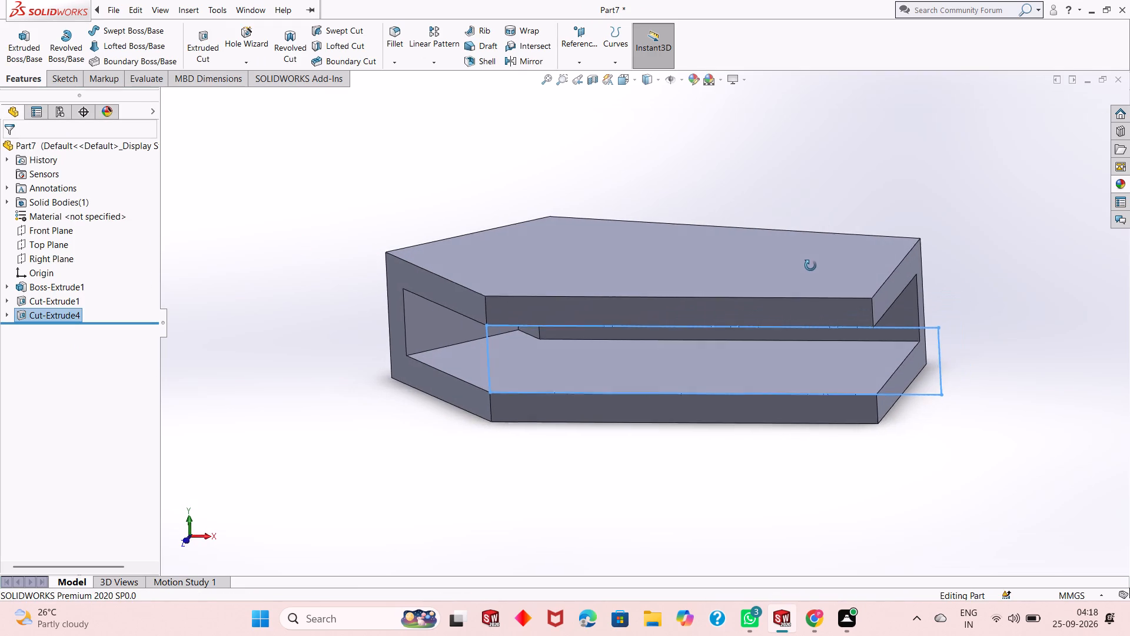
middle_click_drag(810, 266, 866, 237)
right_click(808, 150)
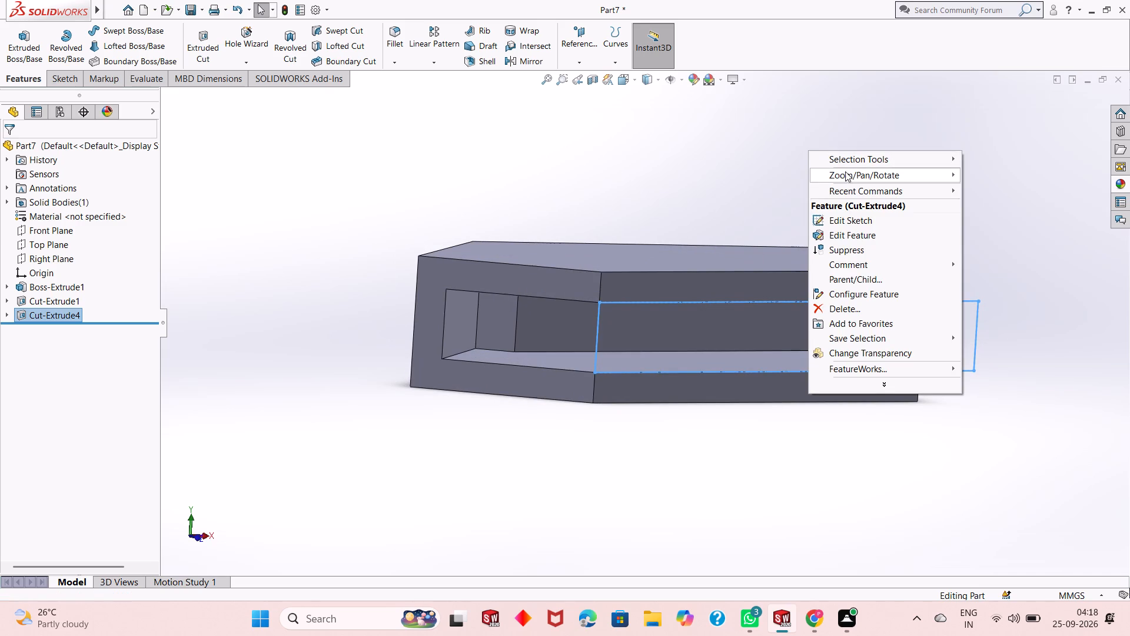
left_click(694, 169)
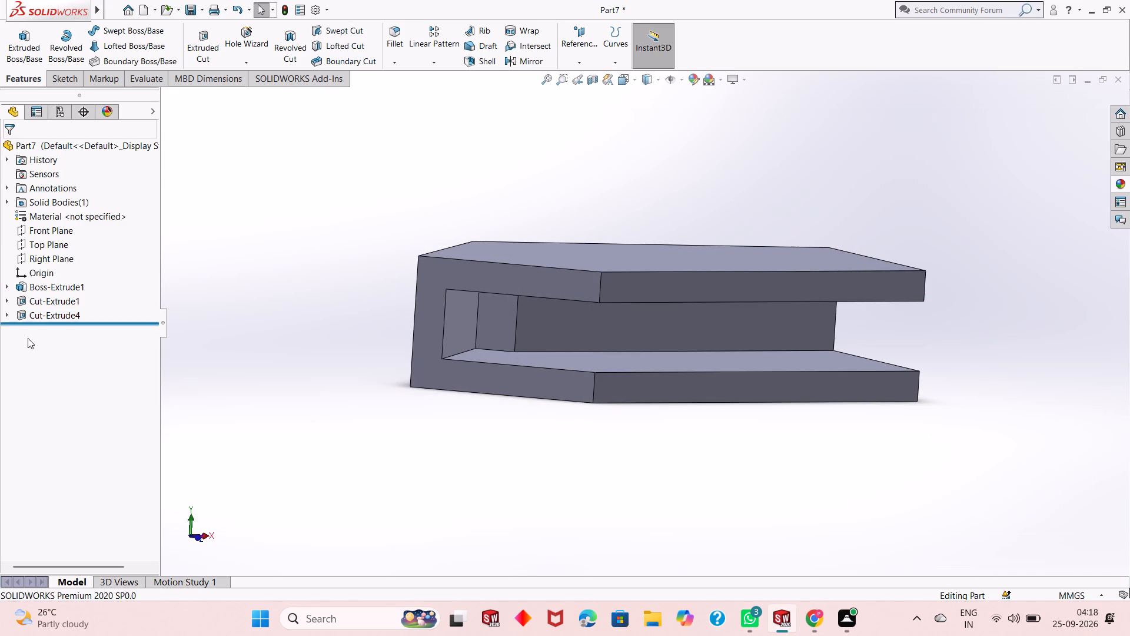
Edit the slanted tip face's pocket cut and set its blind depth to 4 mm.
left_click(52, 301)
left_click(64, 268)
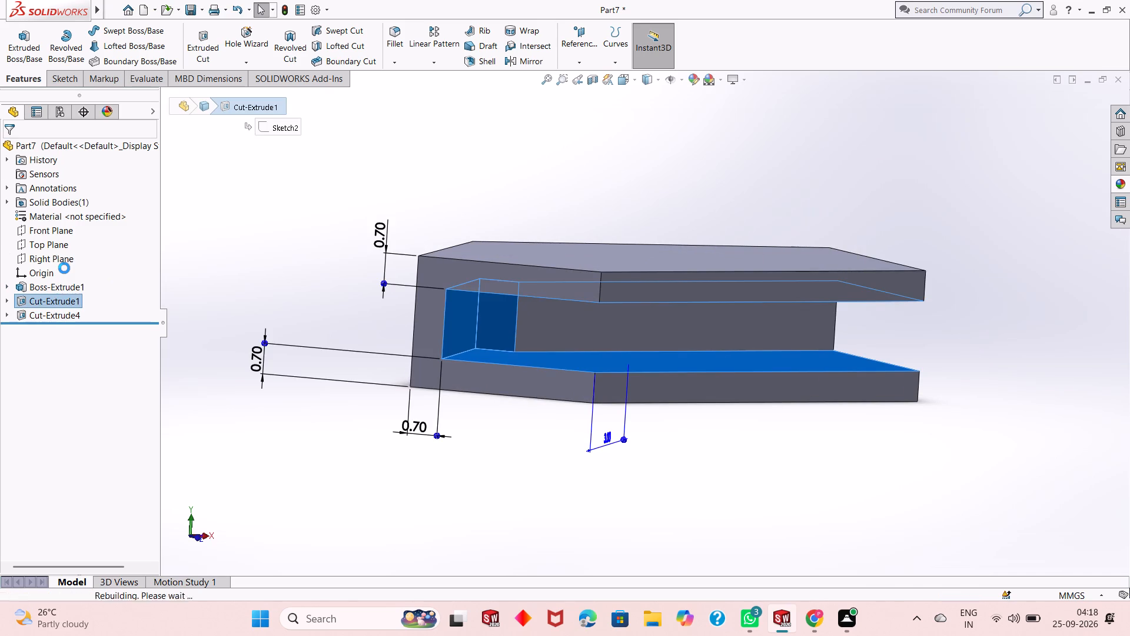
key("4")
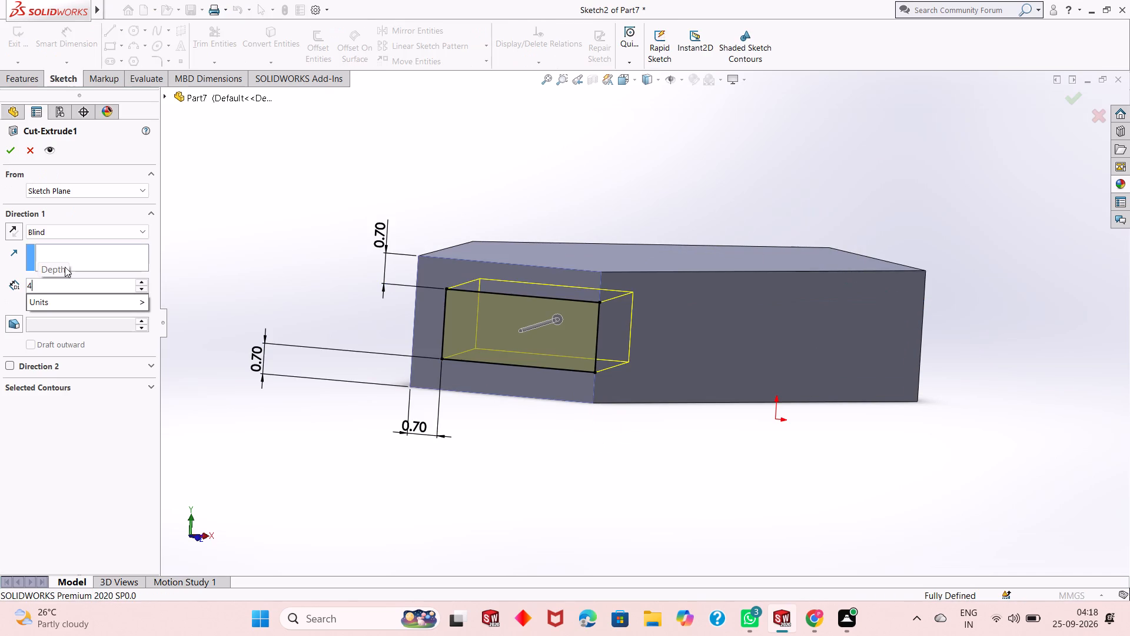
key("Return")
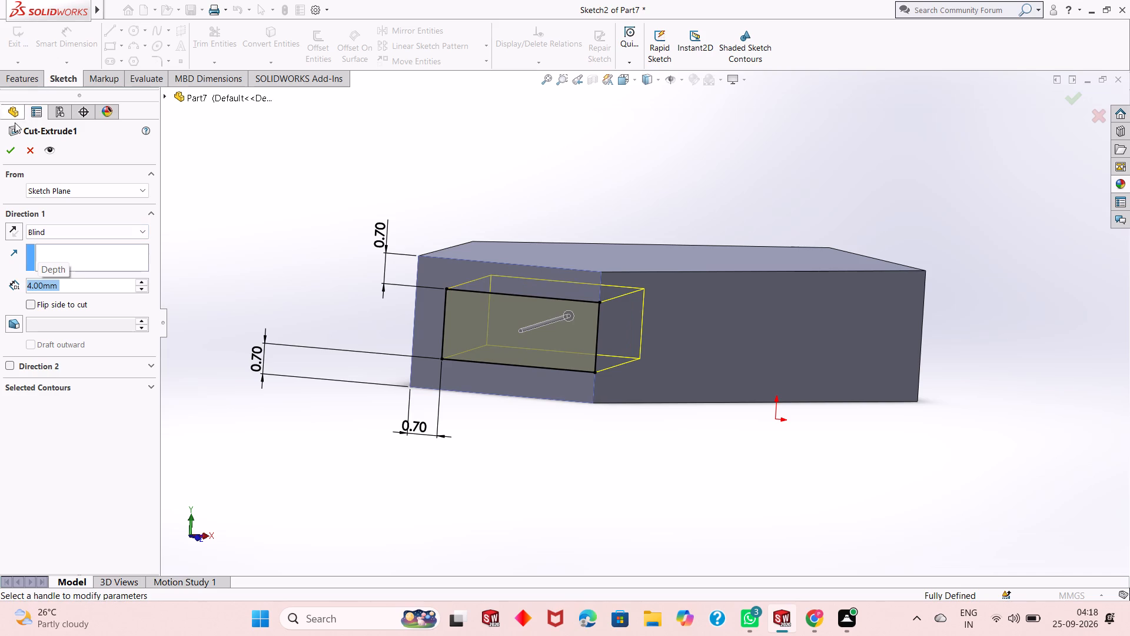
left_click(14, 150)
left_click(623, 218)
middle_click_drag(656, 218, 526, 286)
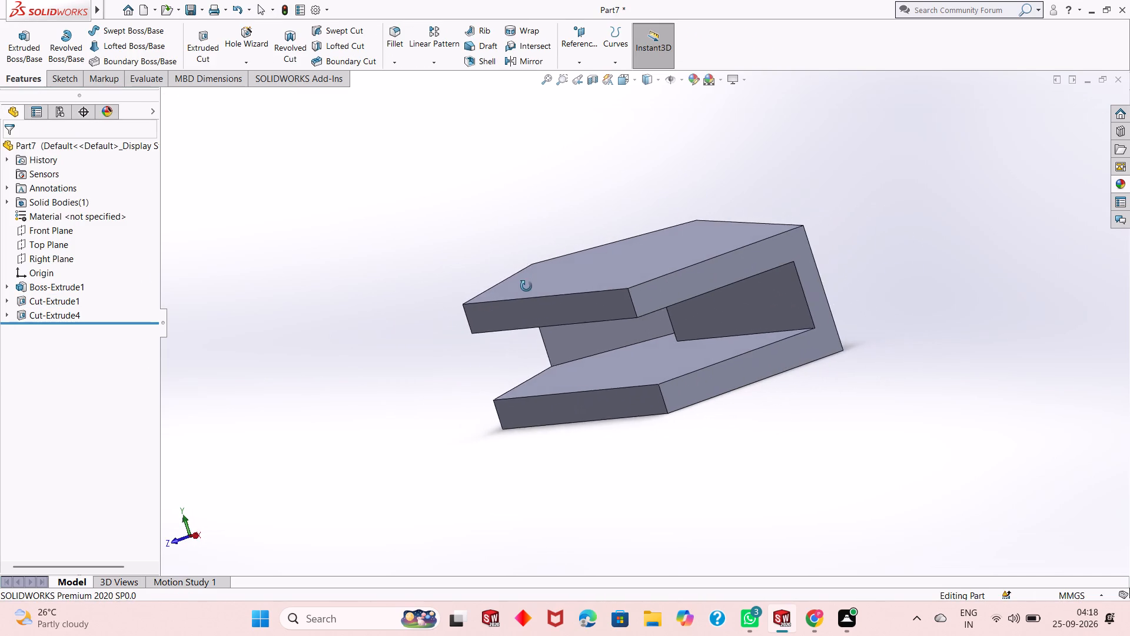
middle_click_drag(526, 286, 685, 215)
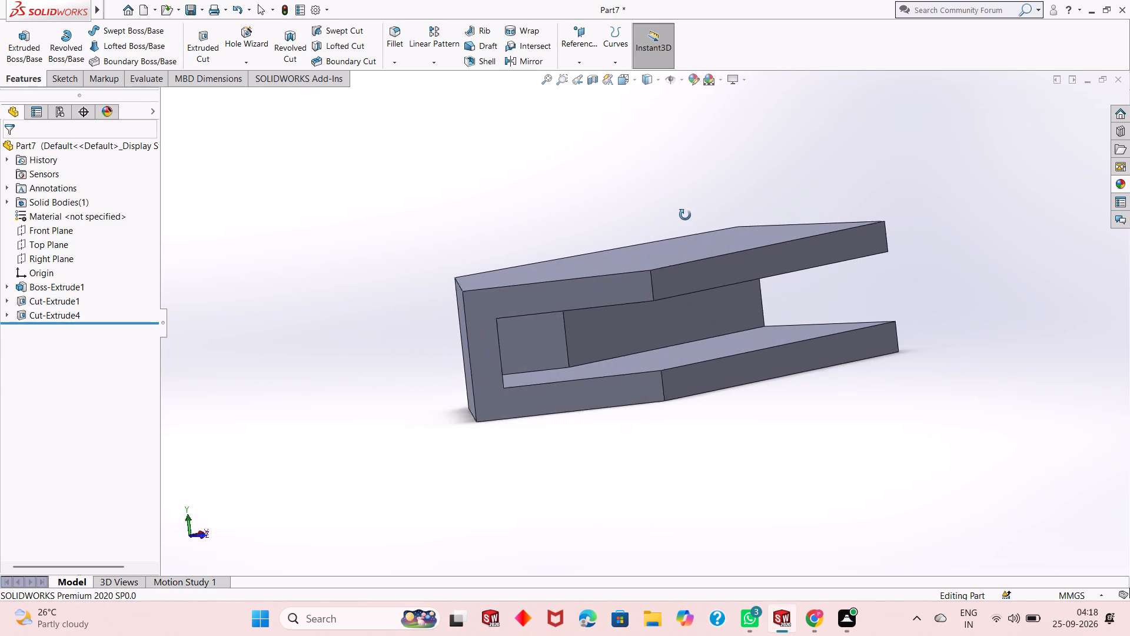
middle_click_drag(685, 215, 660, 332)
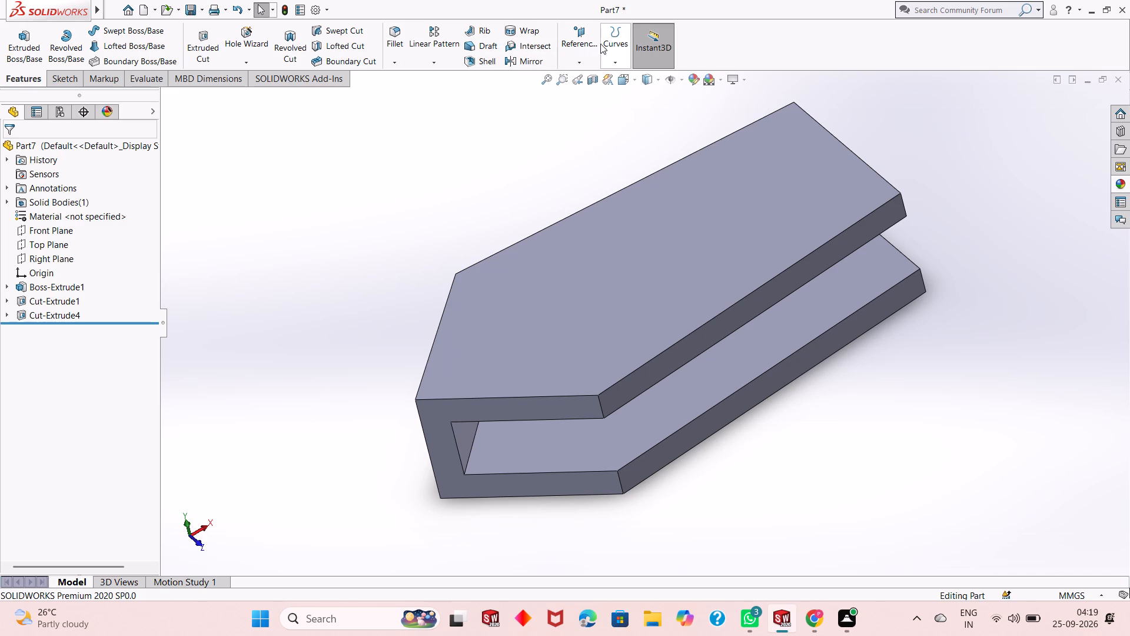
Create a reference plane offset 0 mm from the Front Plane.
left_click(580, 66)
left_click(595, 78)
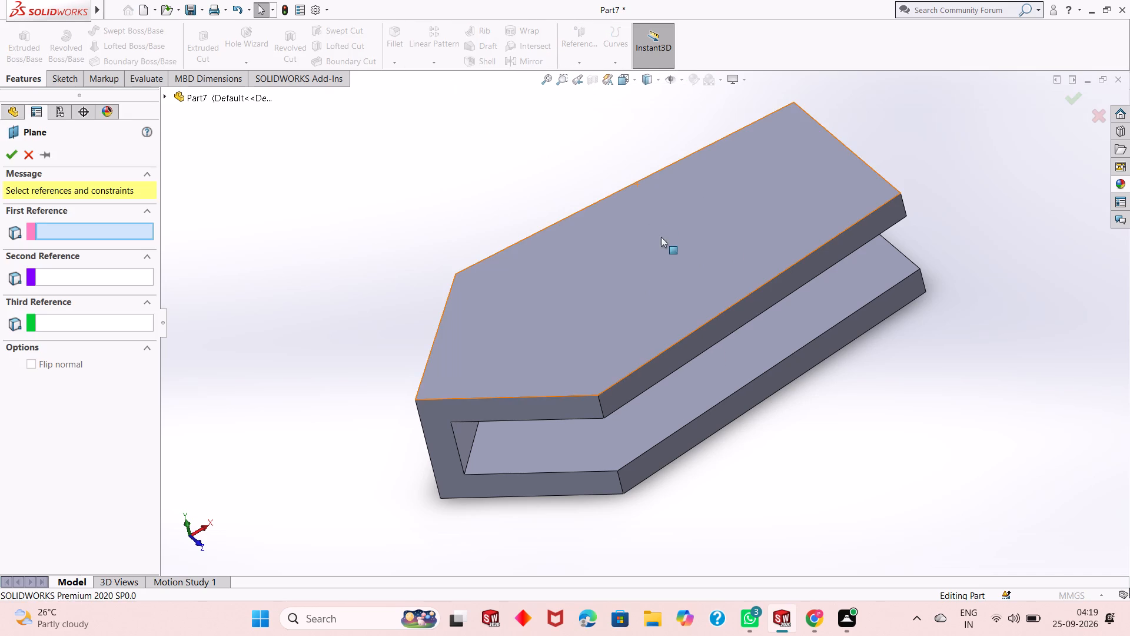
left_click(181, 98)
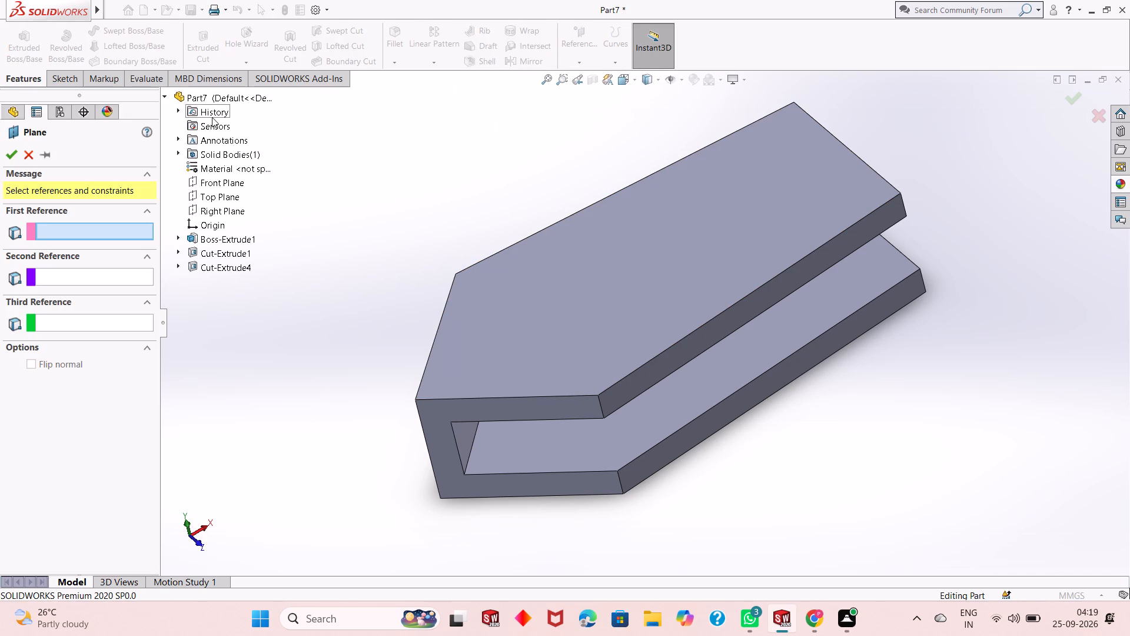
left_click(239, 180)
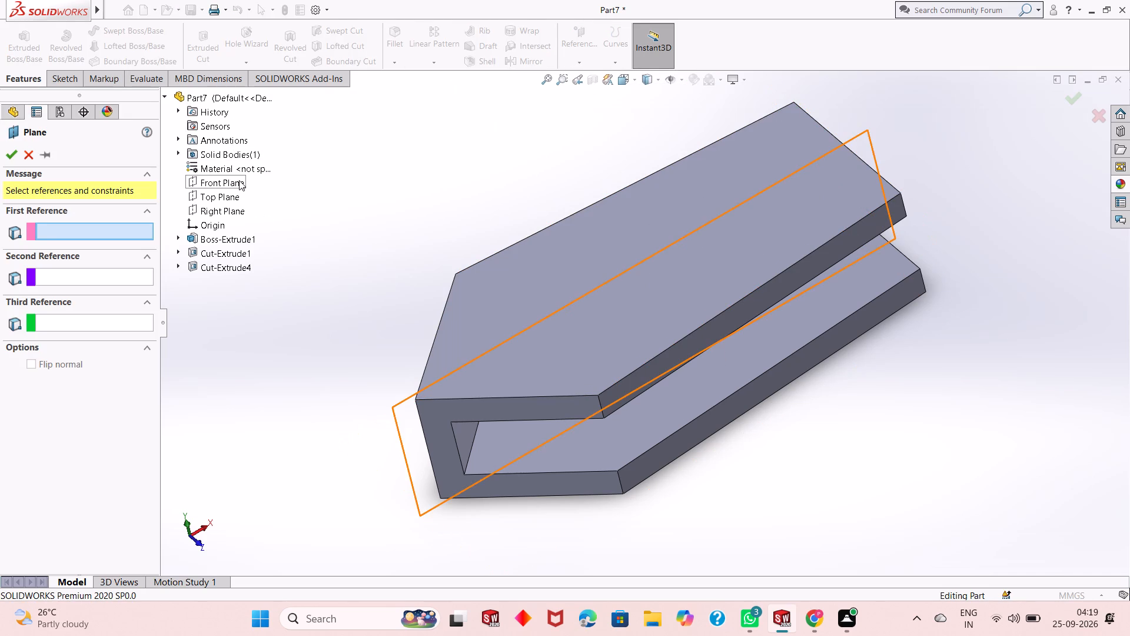
double_click(110, 334)
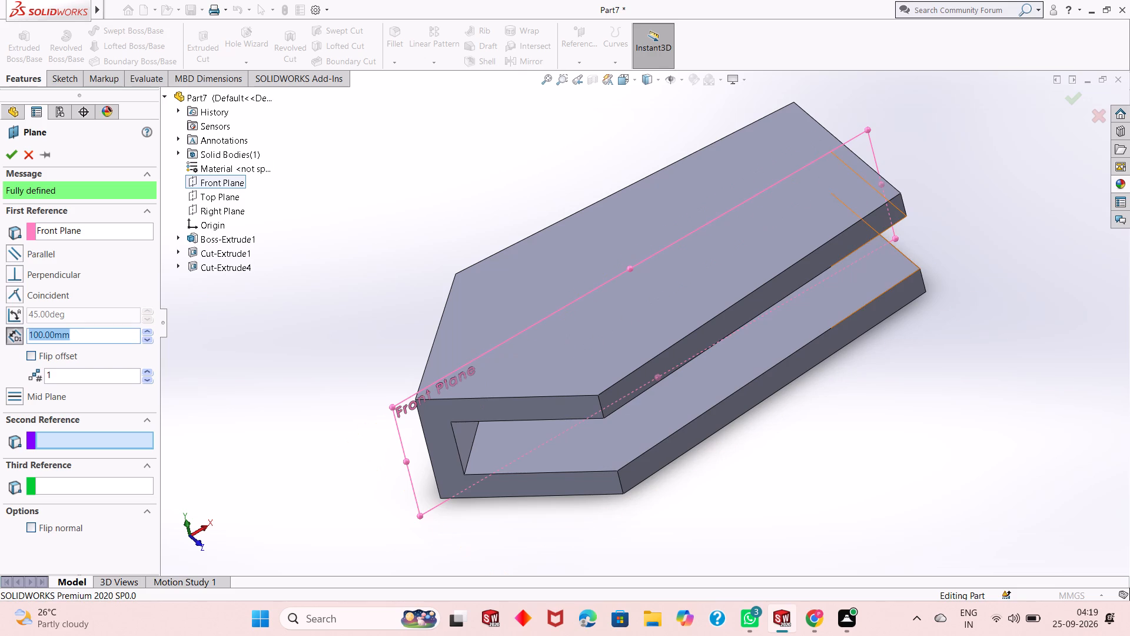
key("0")
key("Return")
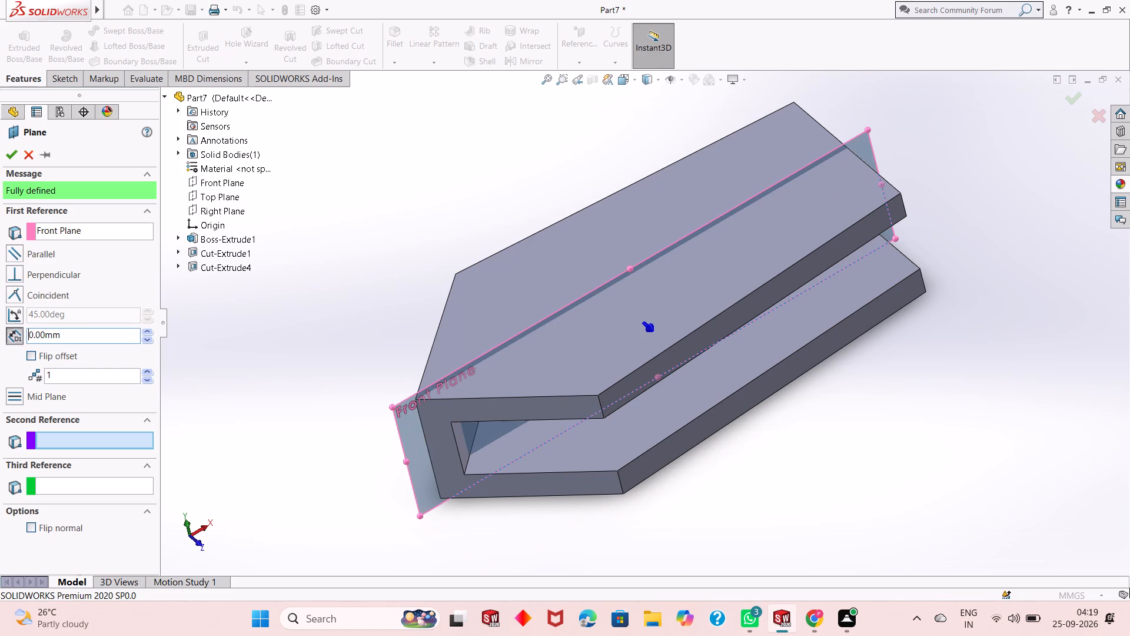
left_click(14, 157)
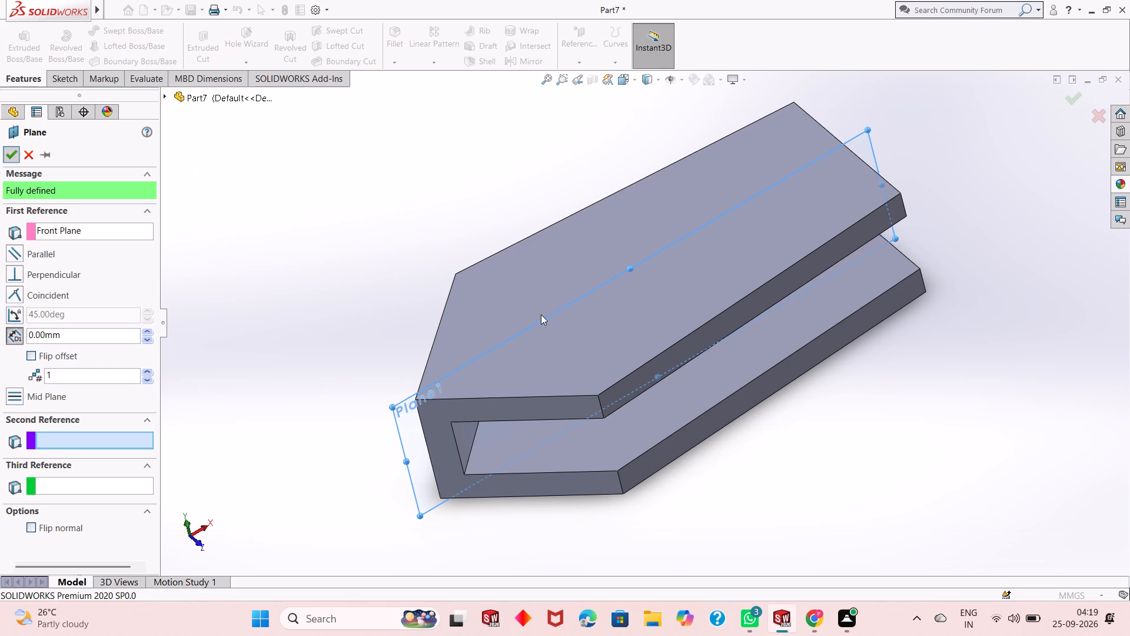
Start a new sketch on the new reference plane and view it face-on.
middle_click_drag(547, 329, 541, 232)
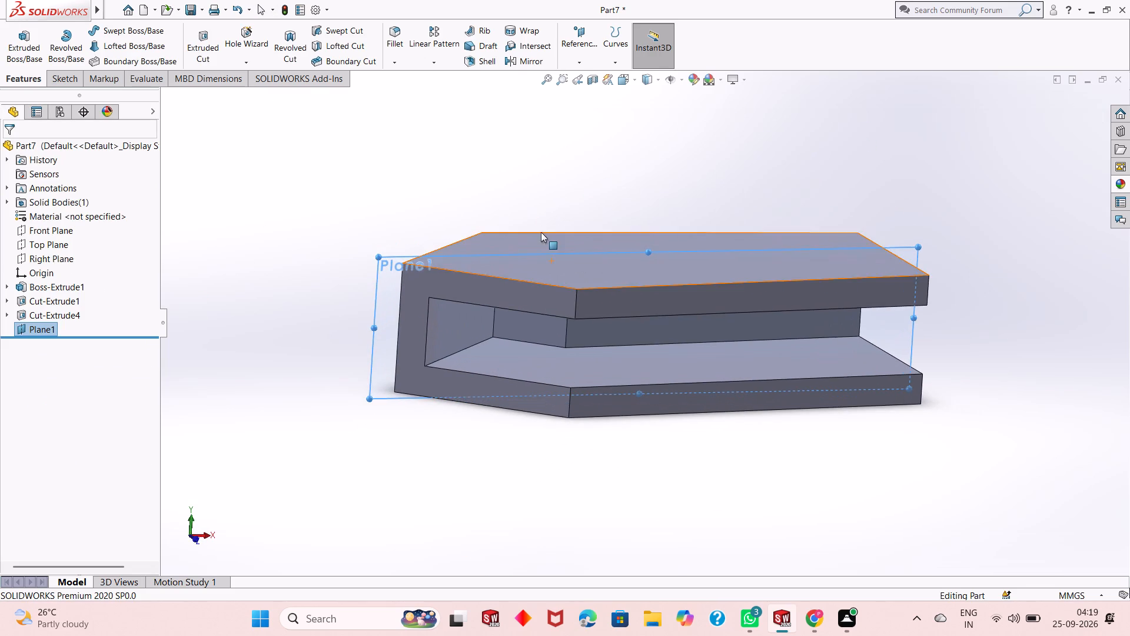
scroll(606, 290, "up", 1)
scroll(606, 291, "down", 3)
right_click(293, 388)
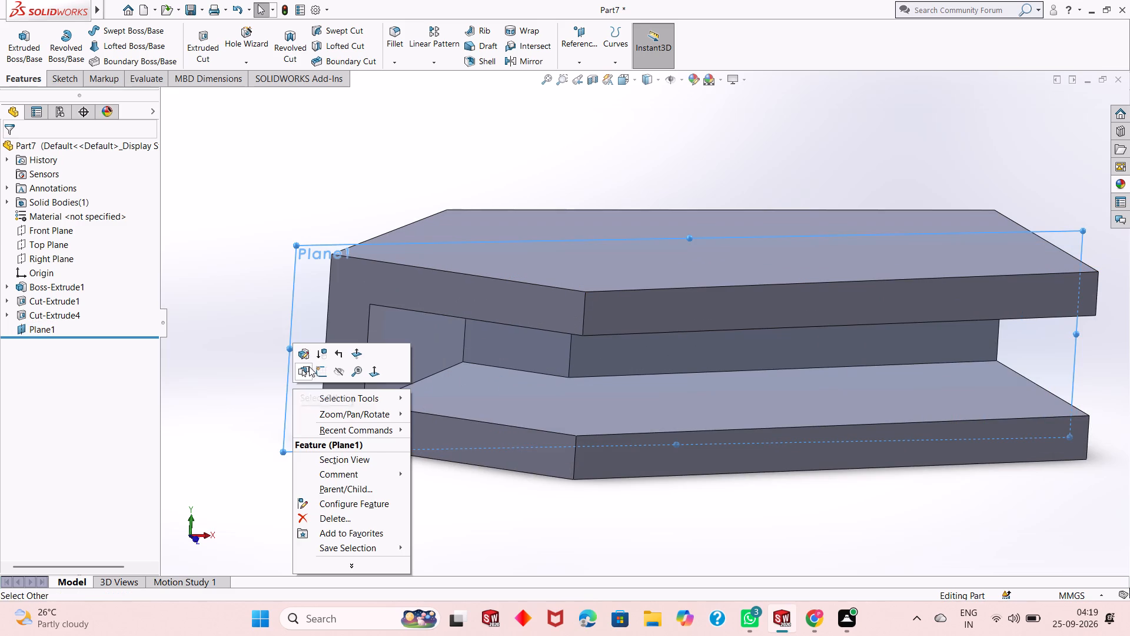
left_click(323, 366)
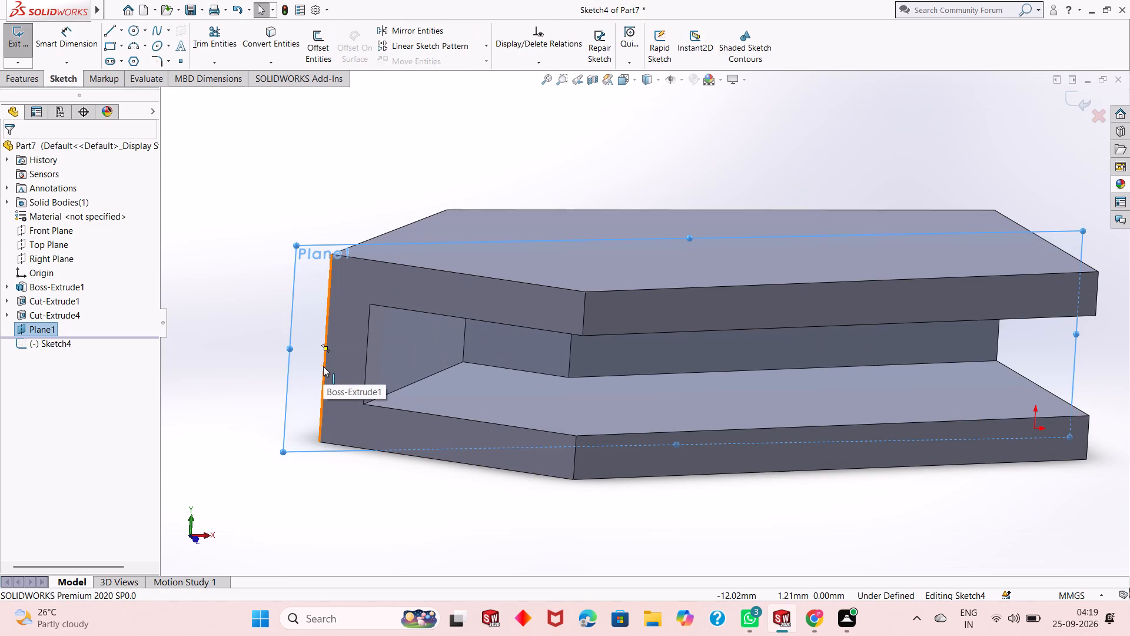
key("ctrl+8")
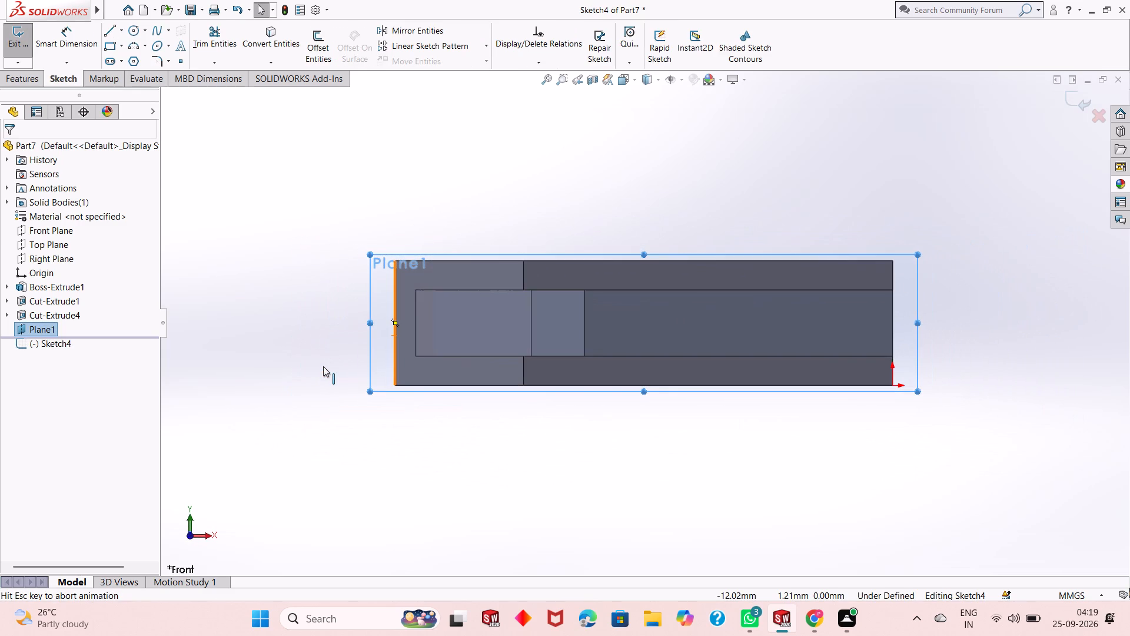
scroll(462, 177, "up", 1)
left_click(462, 176)
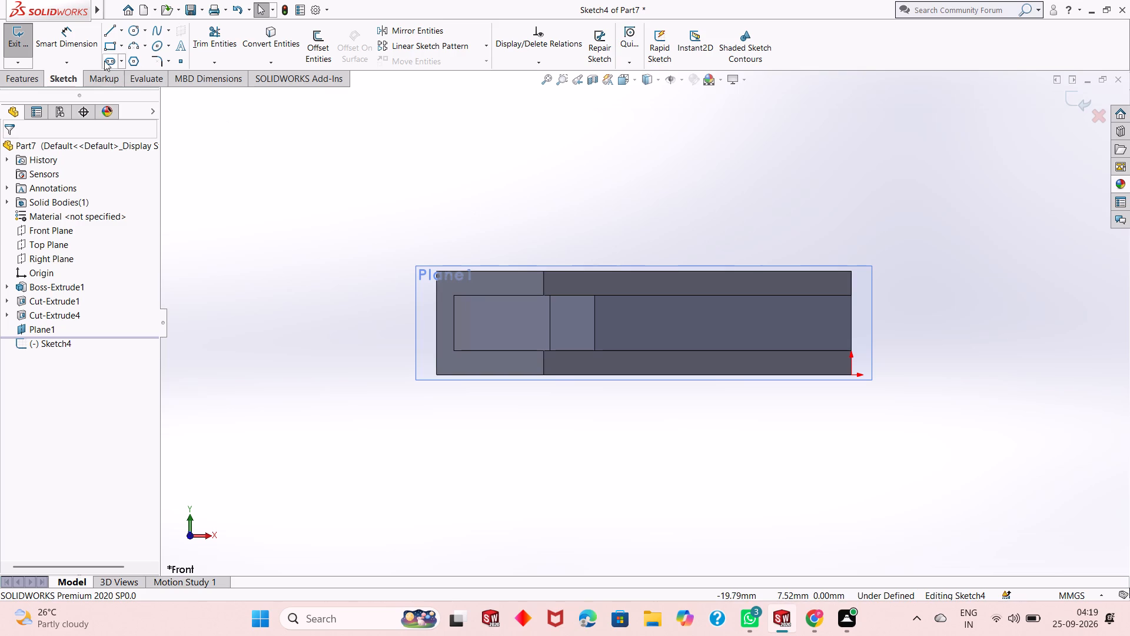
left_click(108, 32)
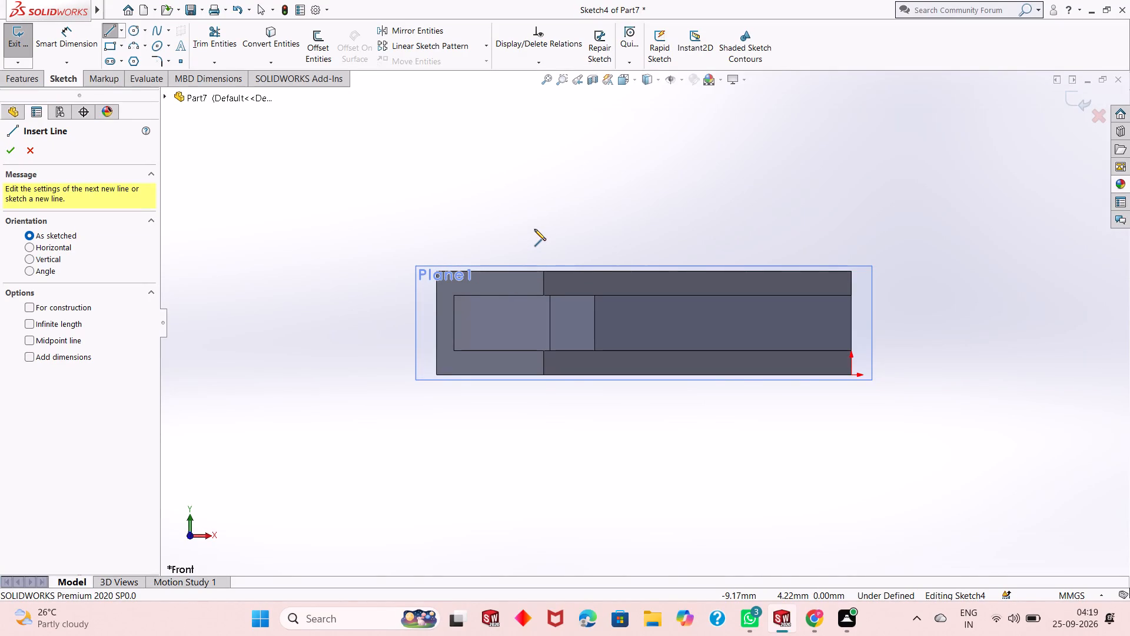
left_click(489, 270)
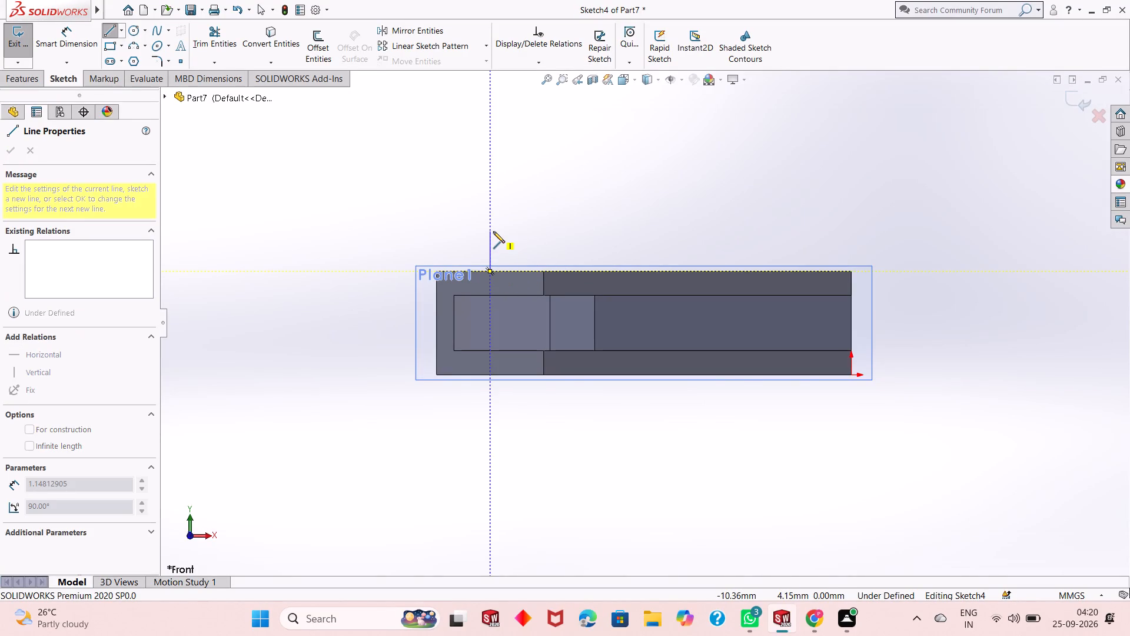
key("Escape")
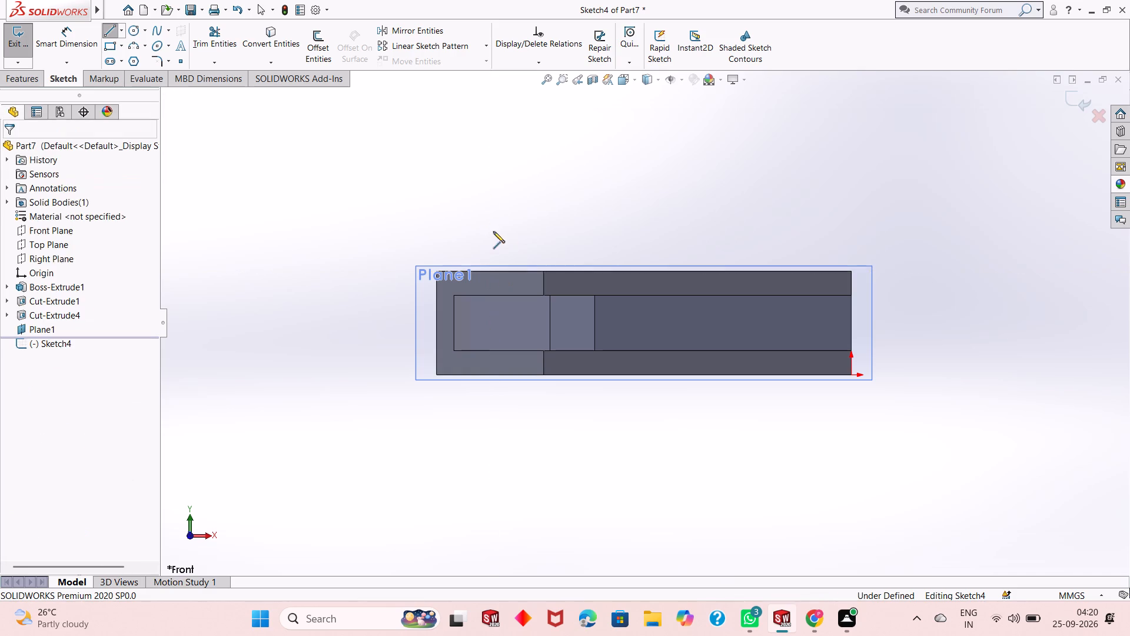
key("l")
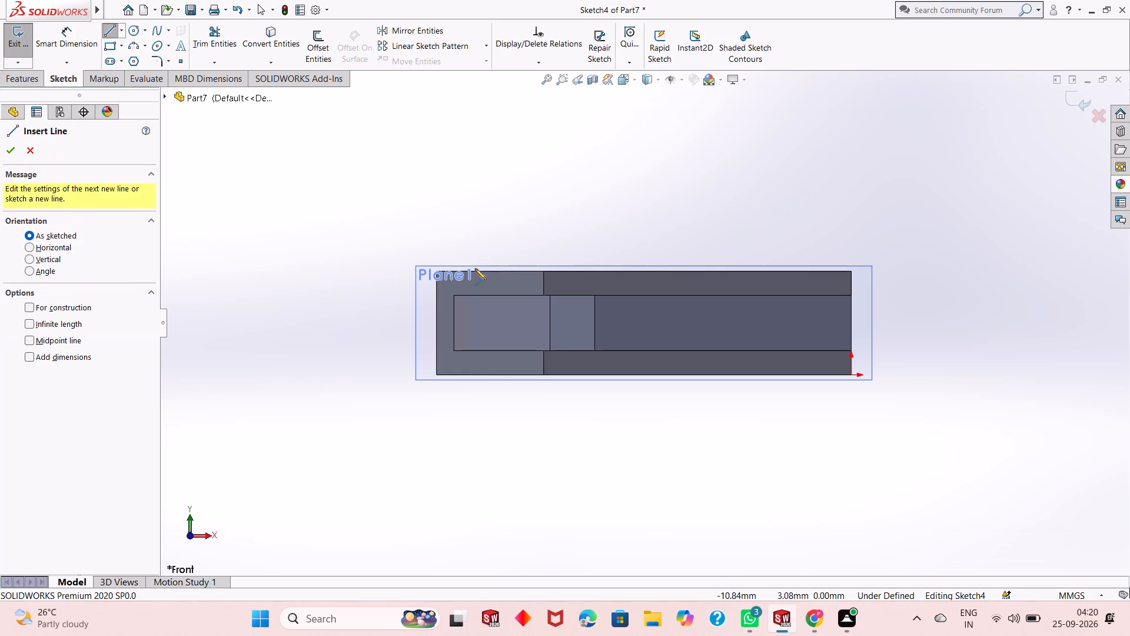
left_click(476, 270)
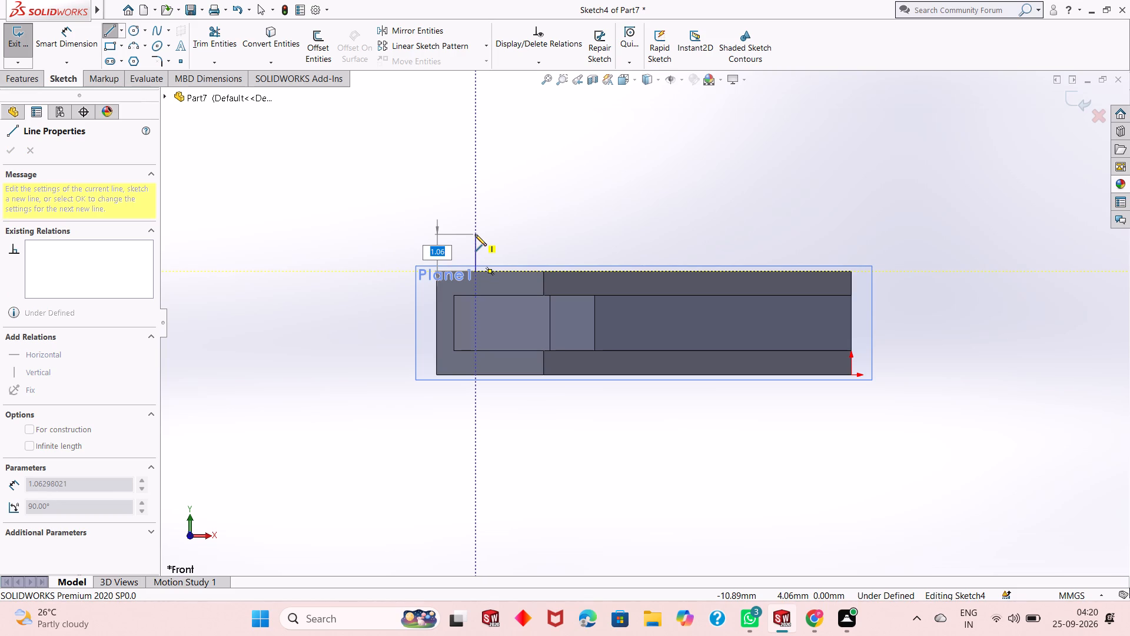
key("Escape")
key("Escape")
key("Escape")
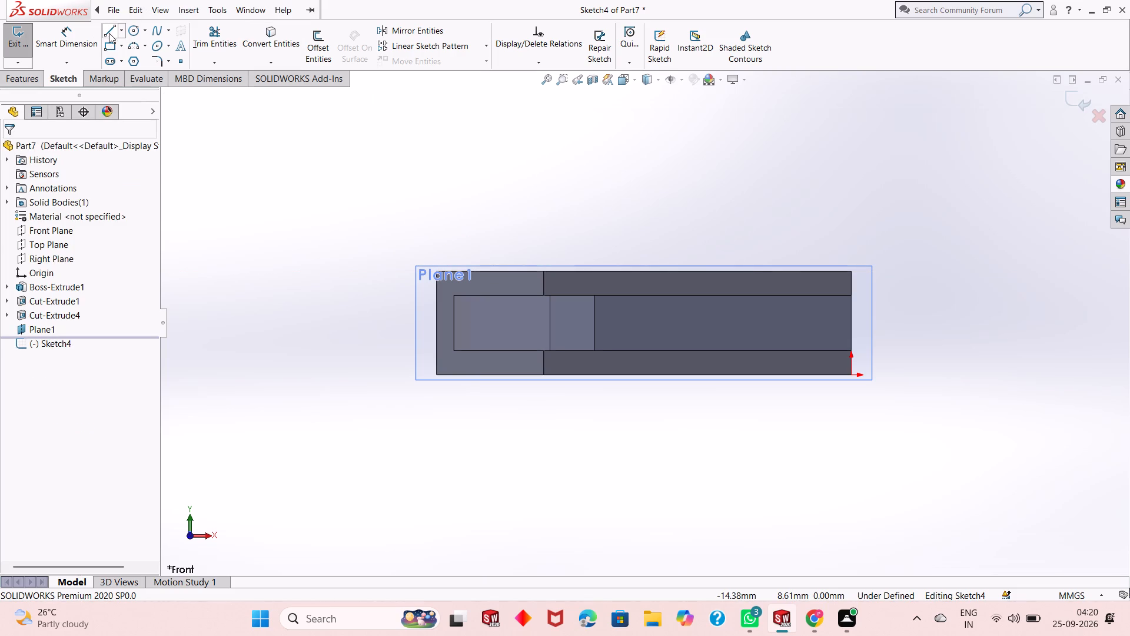
Draw a 3.18 mm vertical line upward from the upper corner of the body above the origin.
left_click(109, 31)
left_click(850, 271)
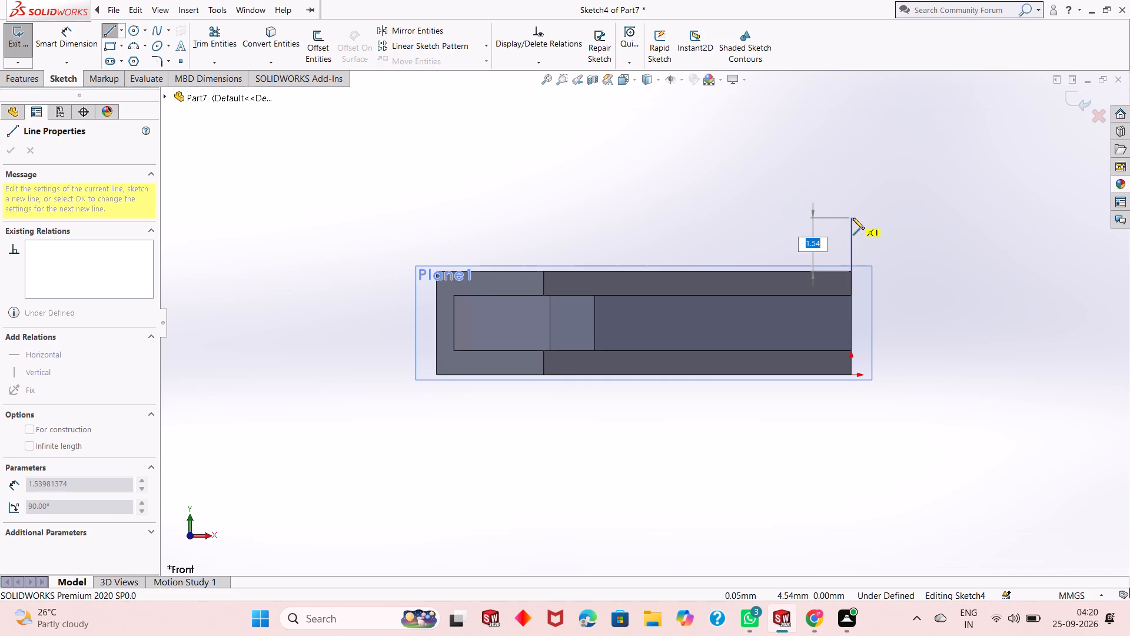
type("3.18")
key("Return")
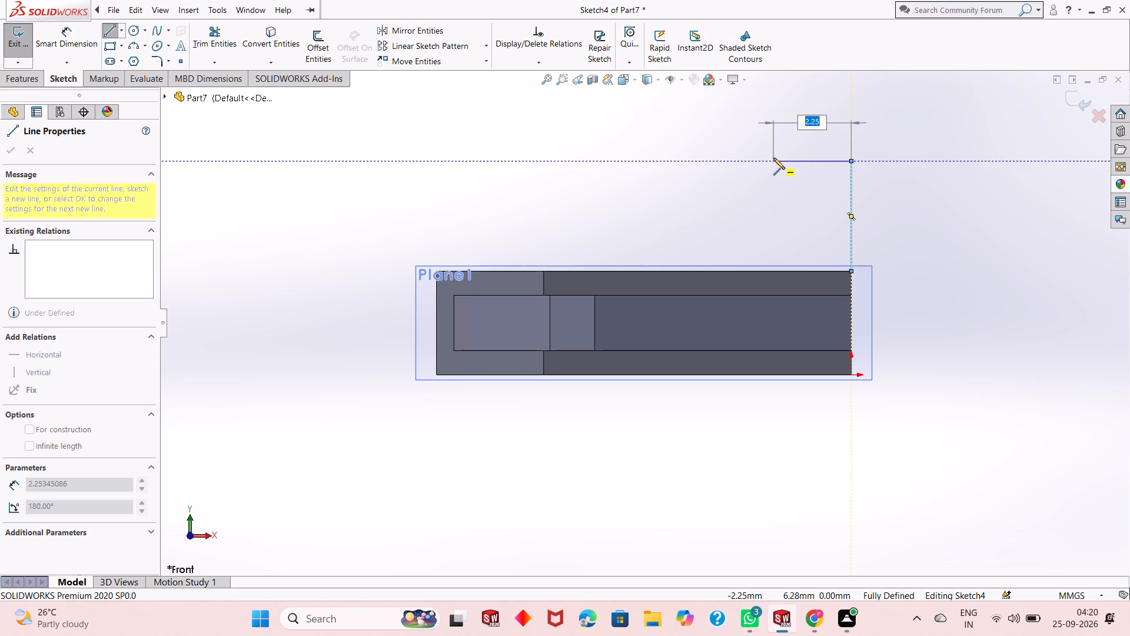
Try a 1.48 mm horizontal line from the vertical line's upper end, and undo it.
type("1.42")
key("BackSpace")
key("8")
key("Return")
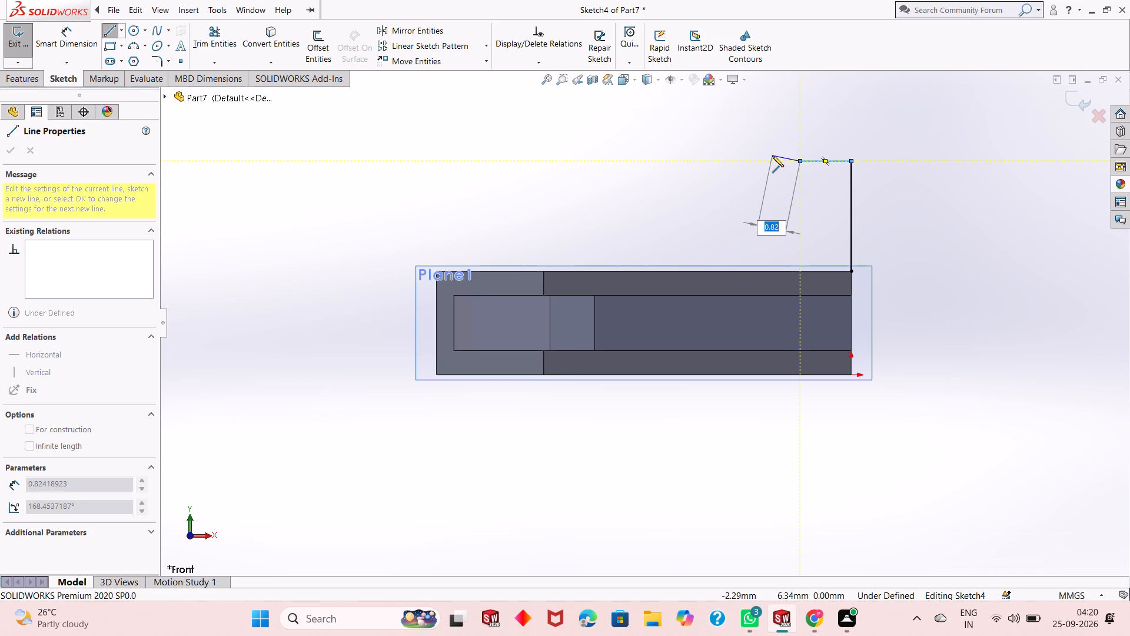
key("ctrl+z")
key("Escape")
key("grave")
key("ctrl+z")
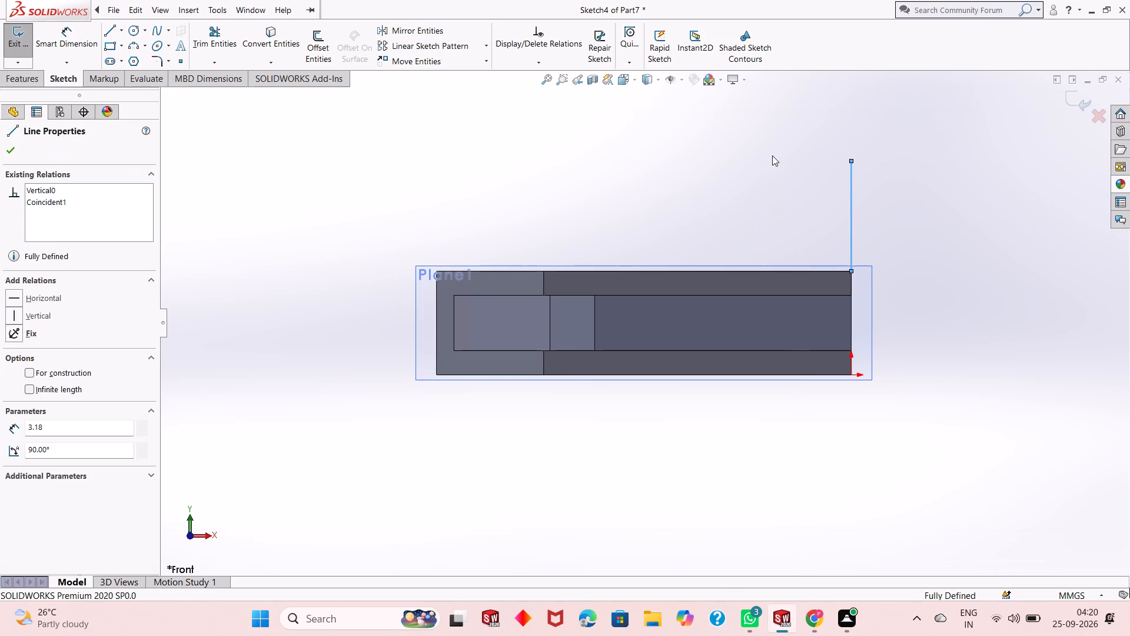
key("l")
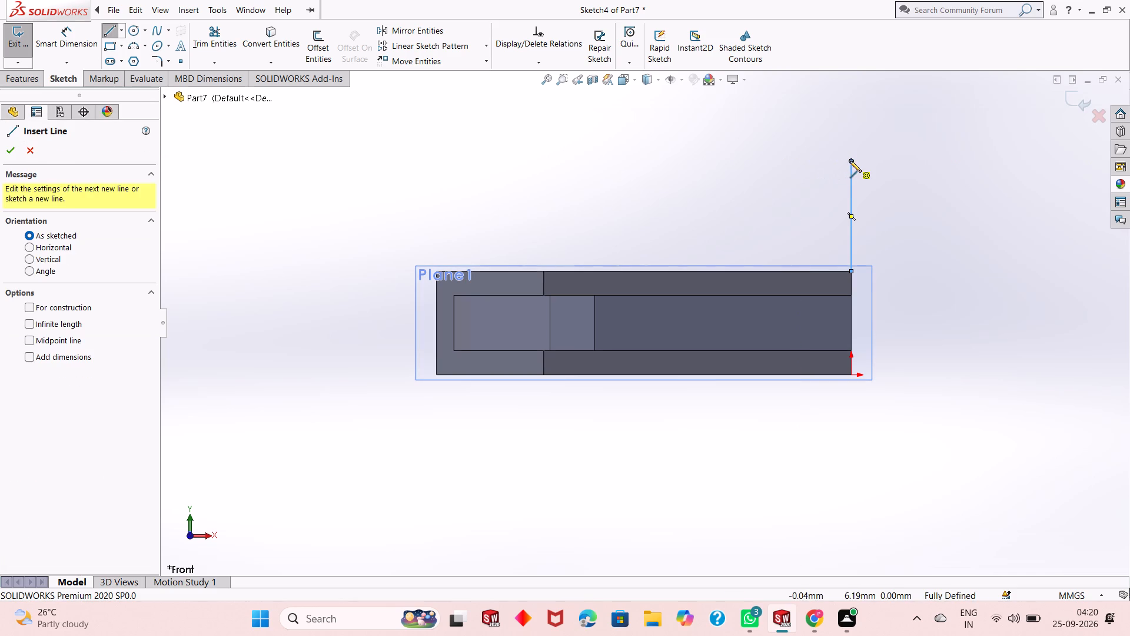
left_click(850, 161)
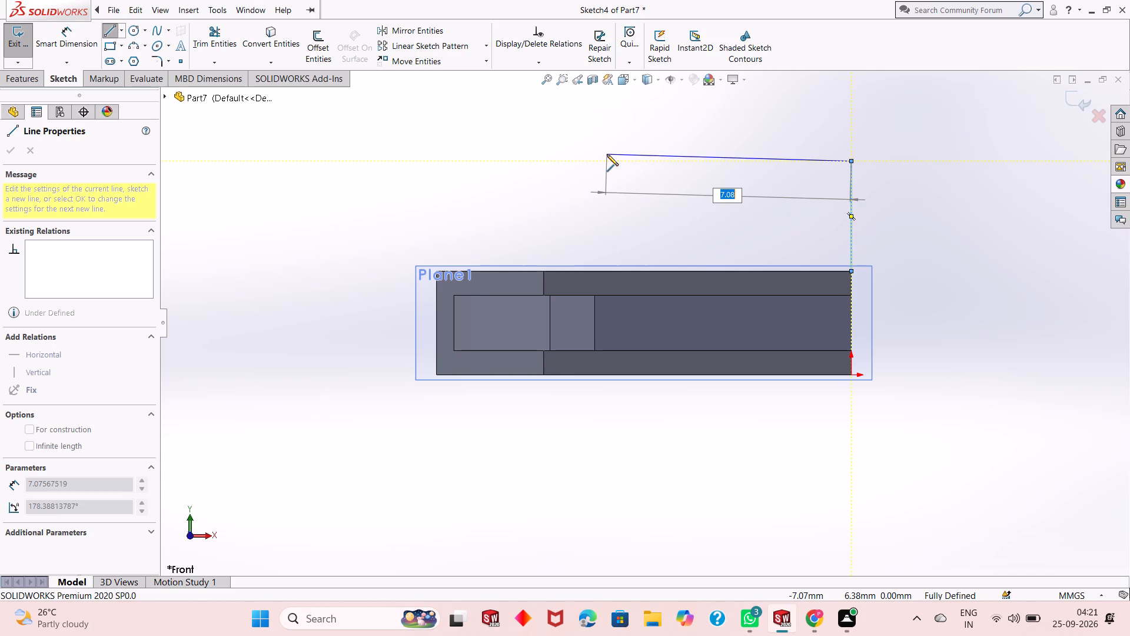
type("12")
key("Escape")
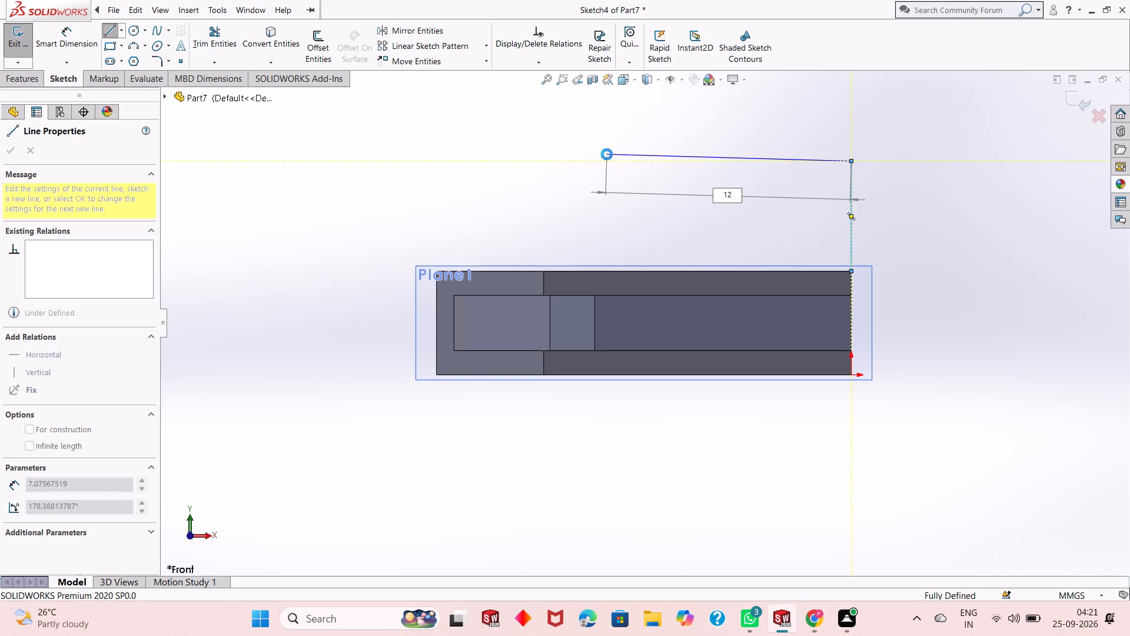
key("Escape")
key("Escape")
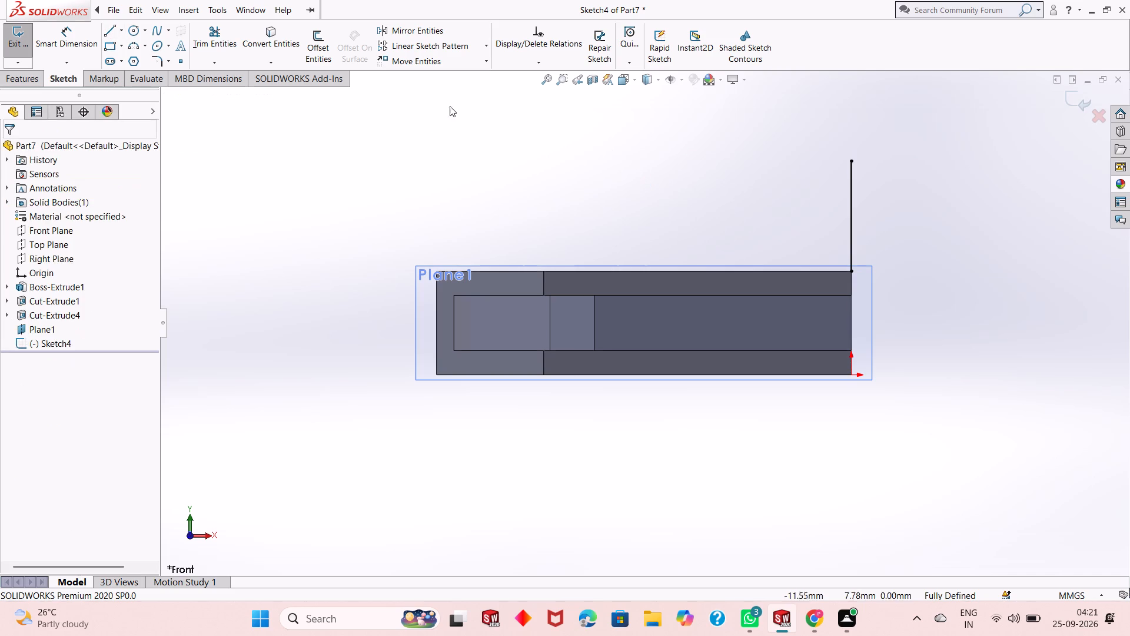
Draw a horizontal line of length 12-3.24 mm from the vertical line's upper end towards the body's pointed tip.
left_click(107, 30)
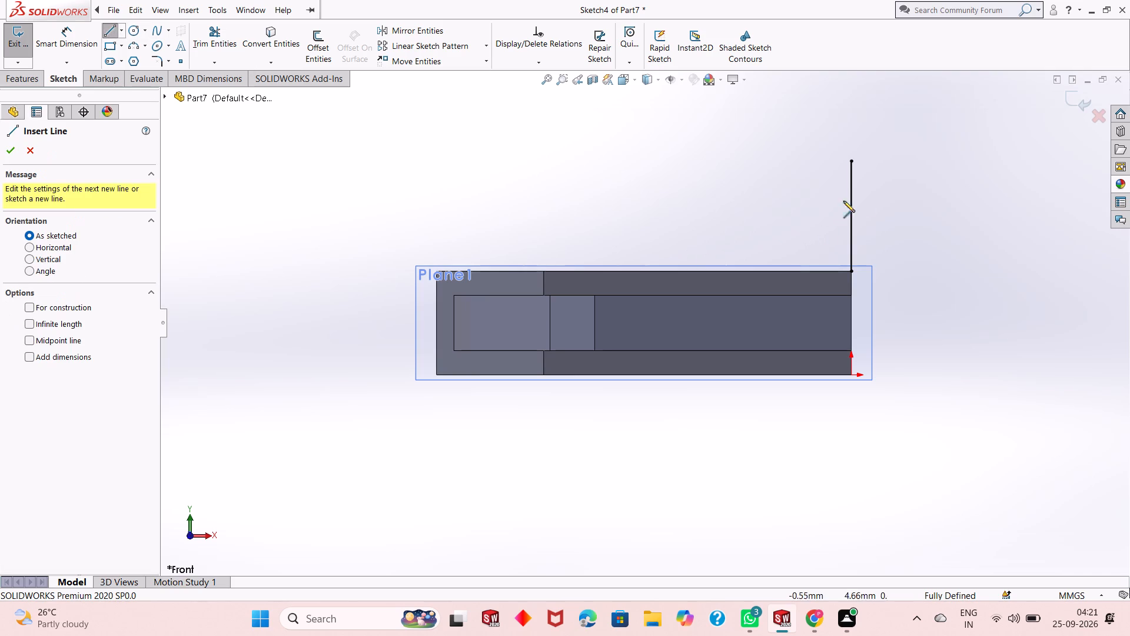
left_click(852, 163)
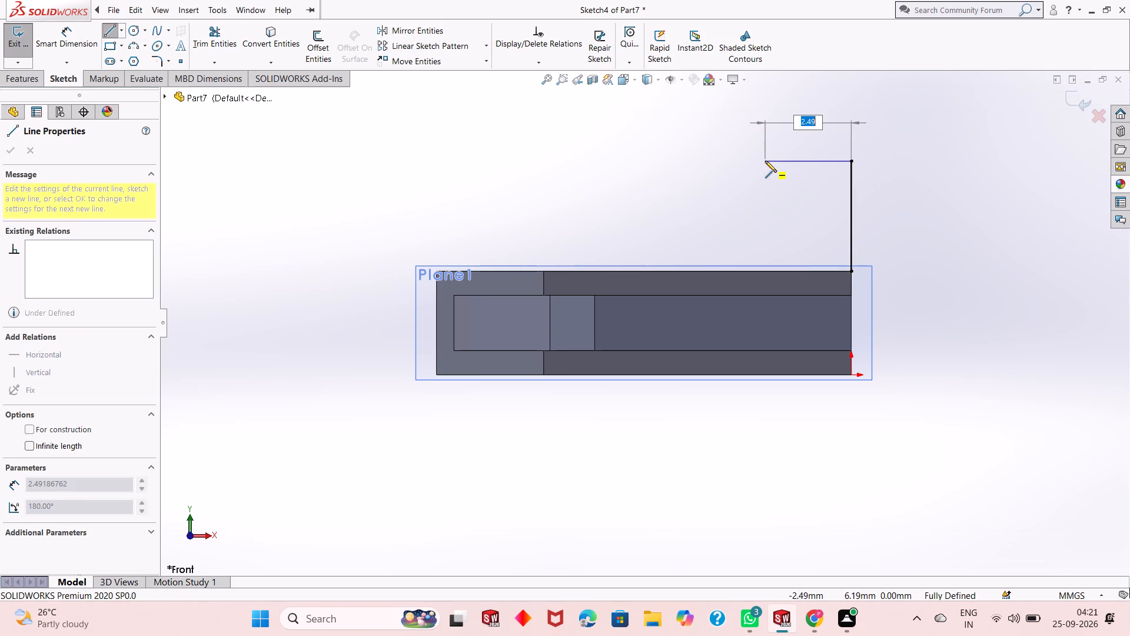
type("12-")
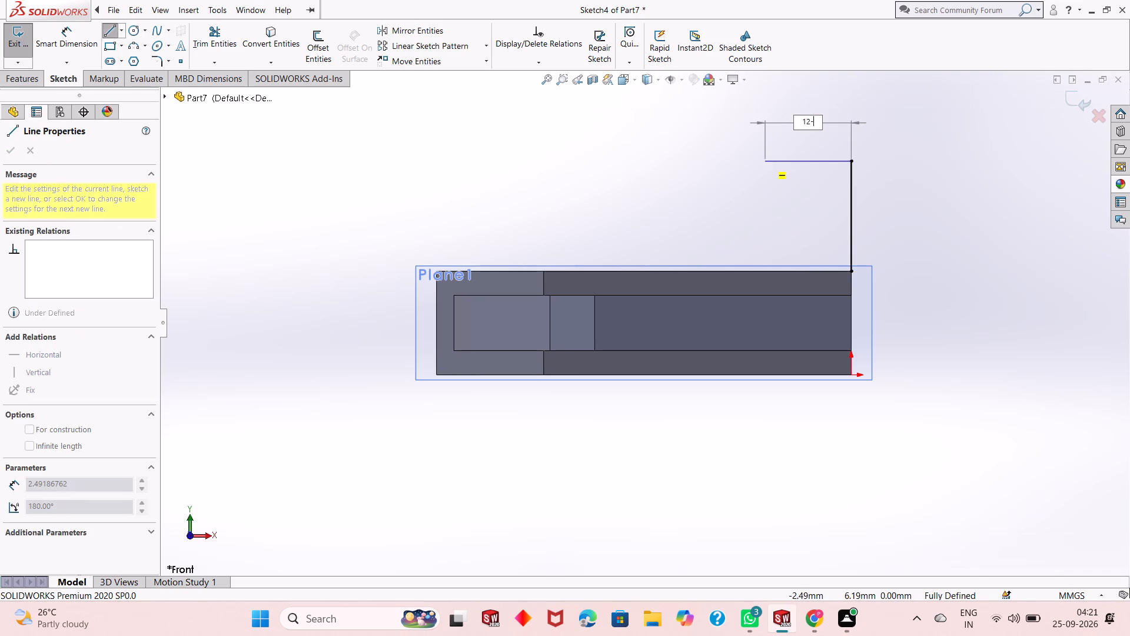
type("3.488")
key("BackSpace")
key("BackSpace")
key("BackSpace")
type("24")
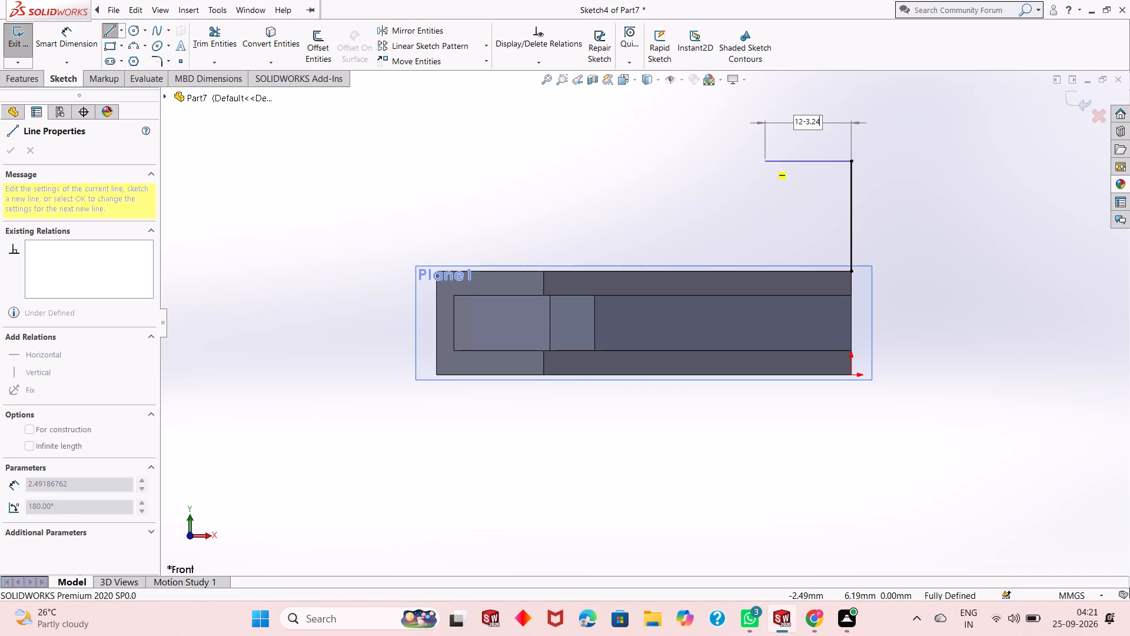
key("Return")
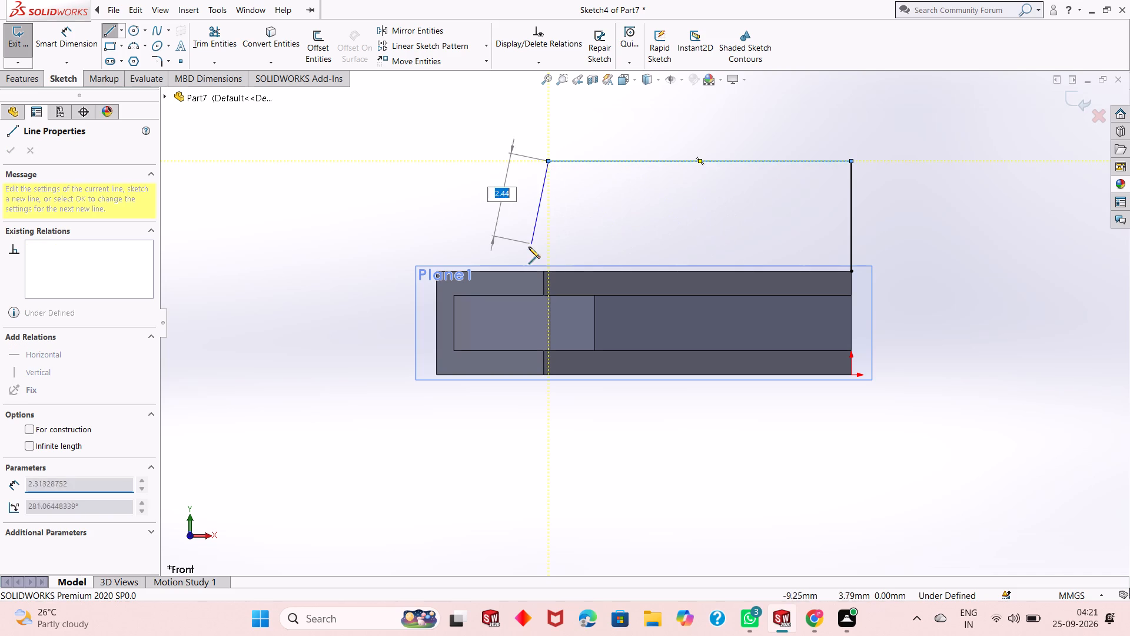
Draw a slanted line about 3.94 mm long down to the body's top edge, continuing with a 1.2 mm segment back along that edge.
left_click(468, 273)
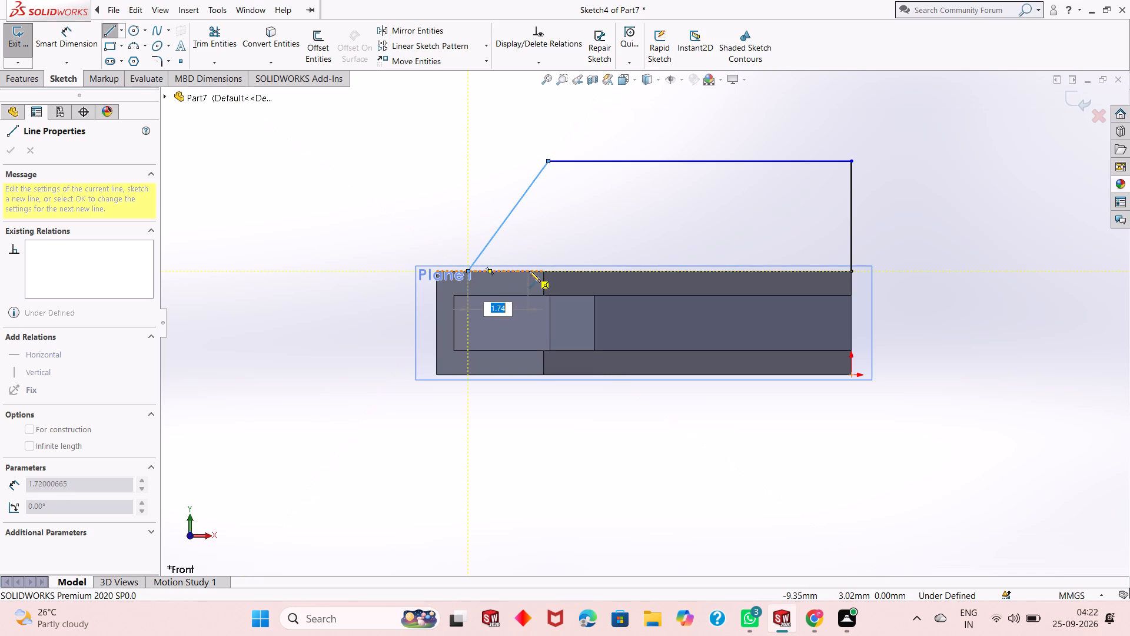
key("1")
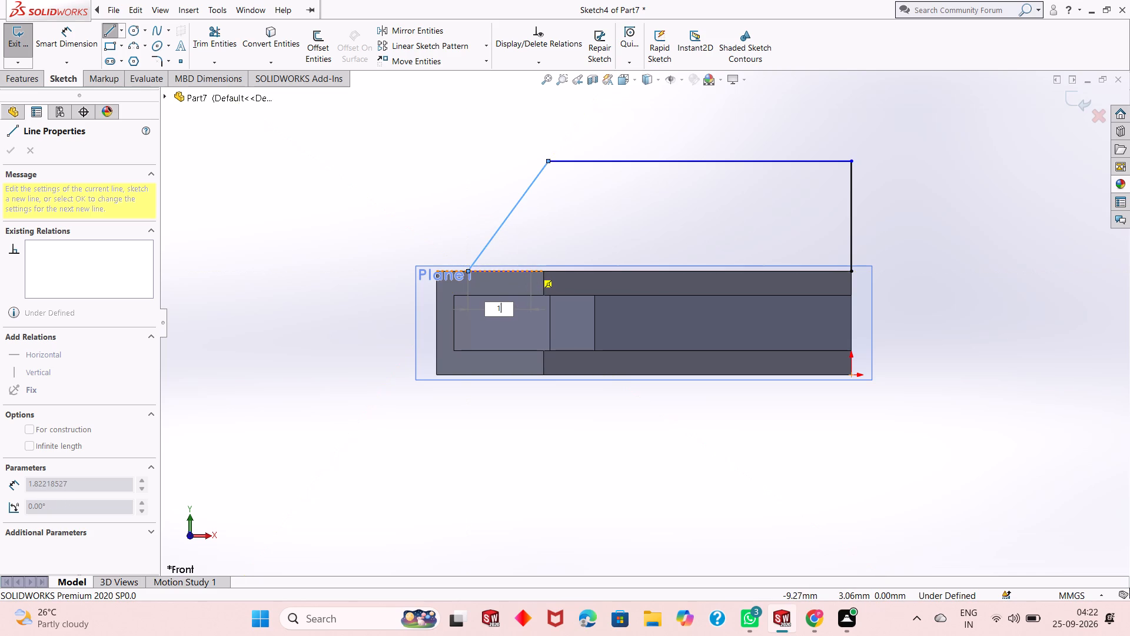
type(".2")
key("Return")
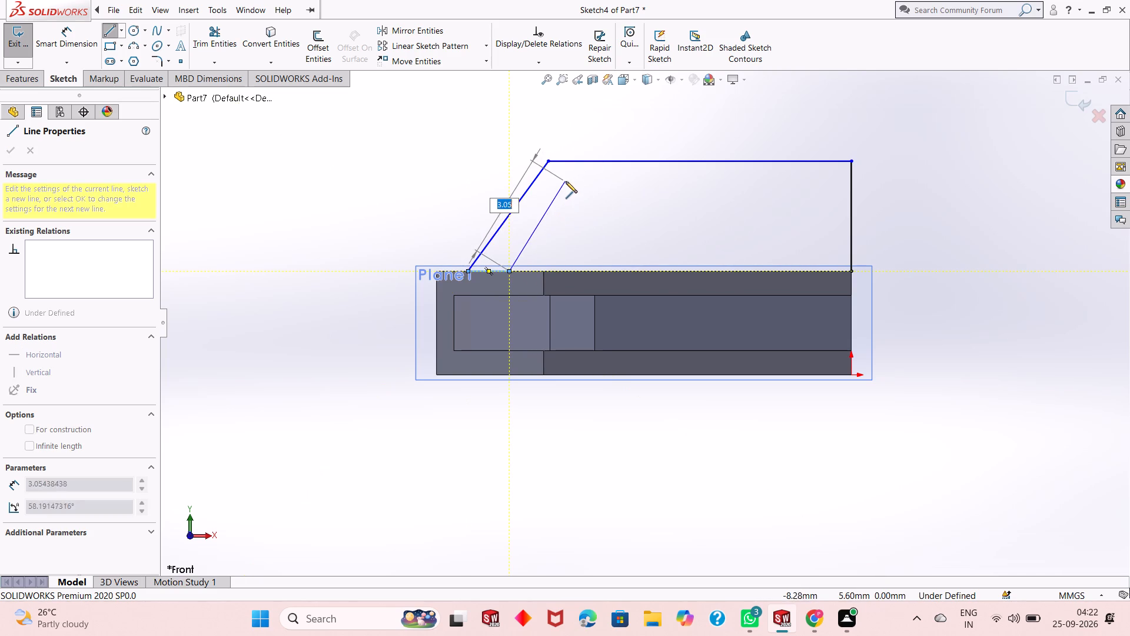
Continue with an inner line parallel to the slanted one and a horizontal line about 6.39 mm long below the outer horizontal line.
left_click(577, 184)
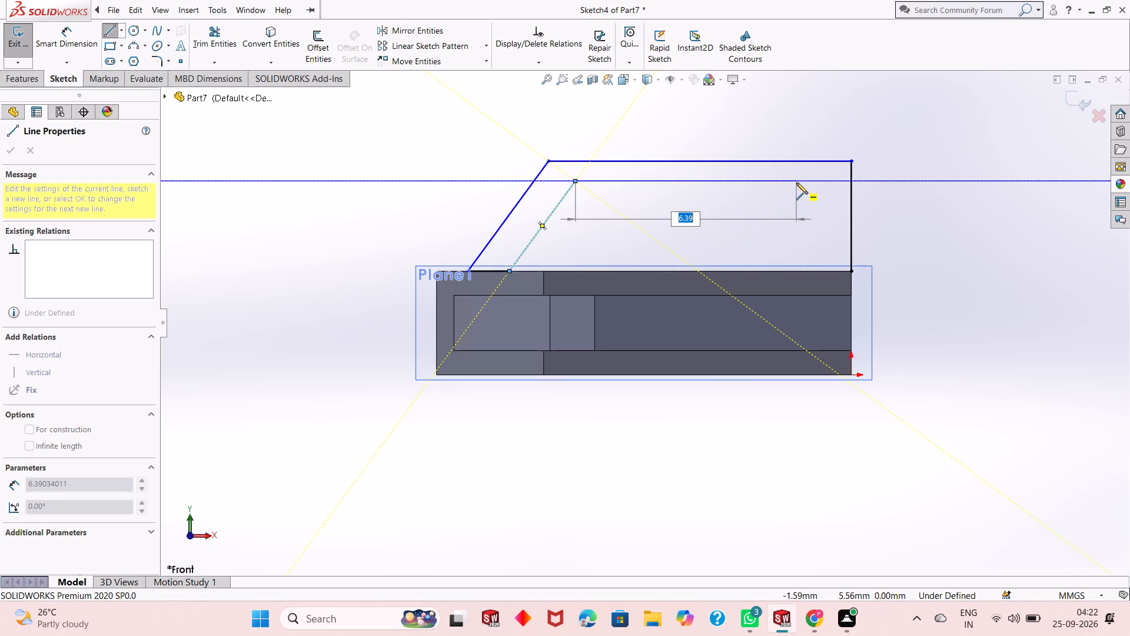
left_click(796, 183)
key("Escape")
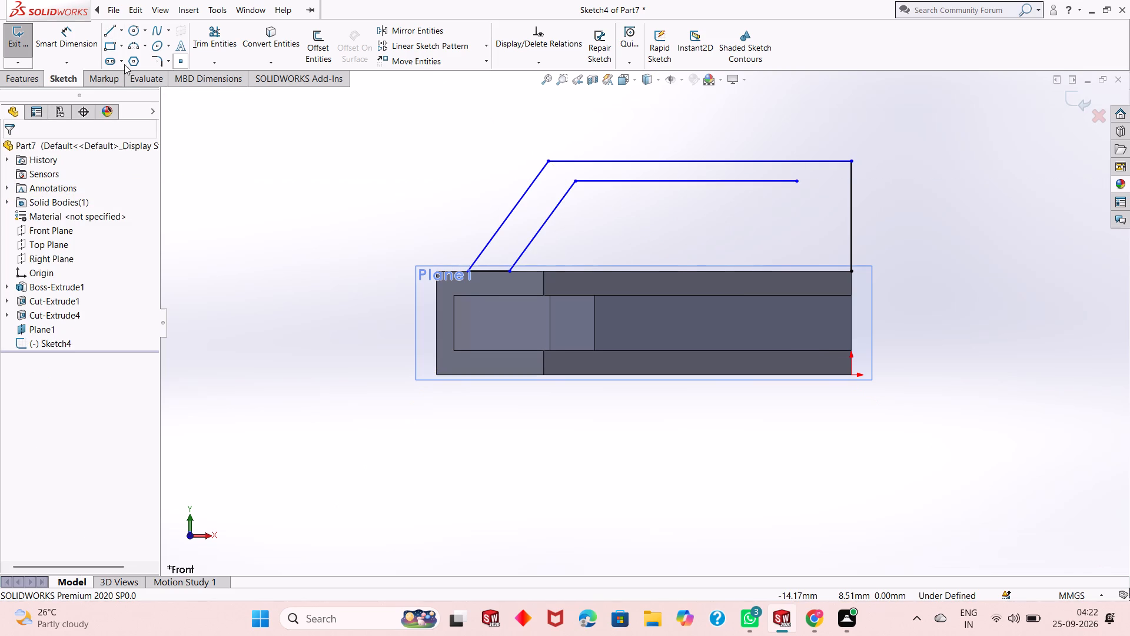
Dimension the inner horizontal line's free end 1.48 mm from the outer vertical line.
left_click(85, 49)
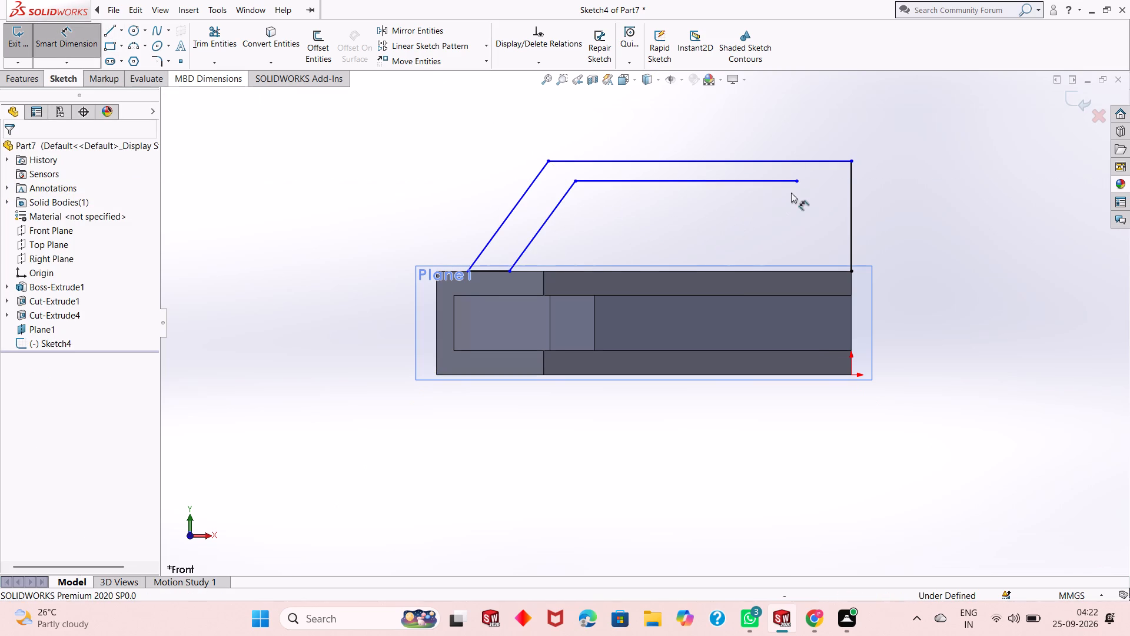
left_click(799, 182)
left_click(849, 191)
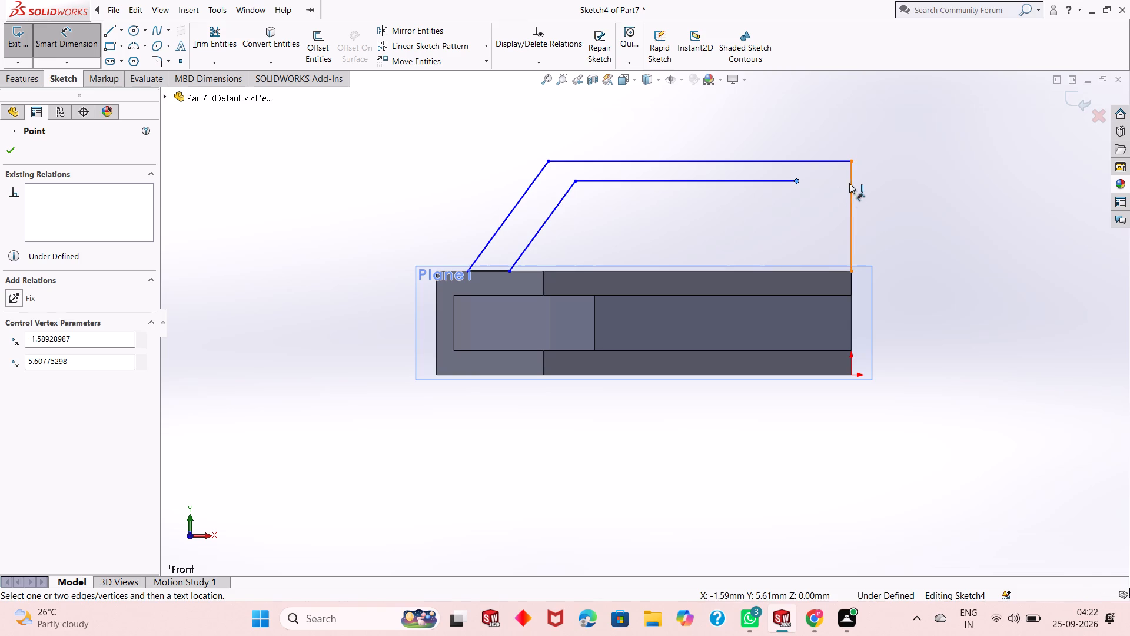
left_click(841, 127)
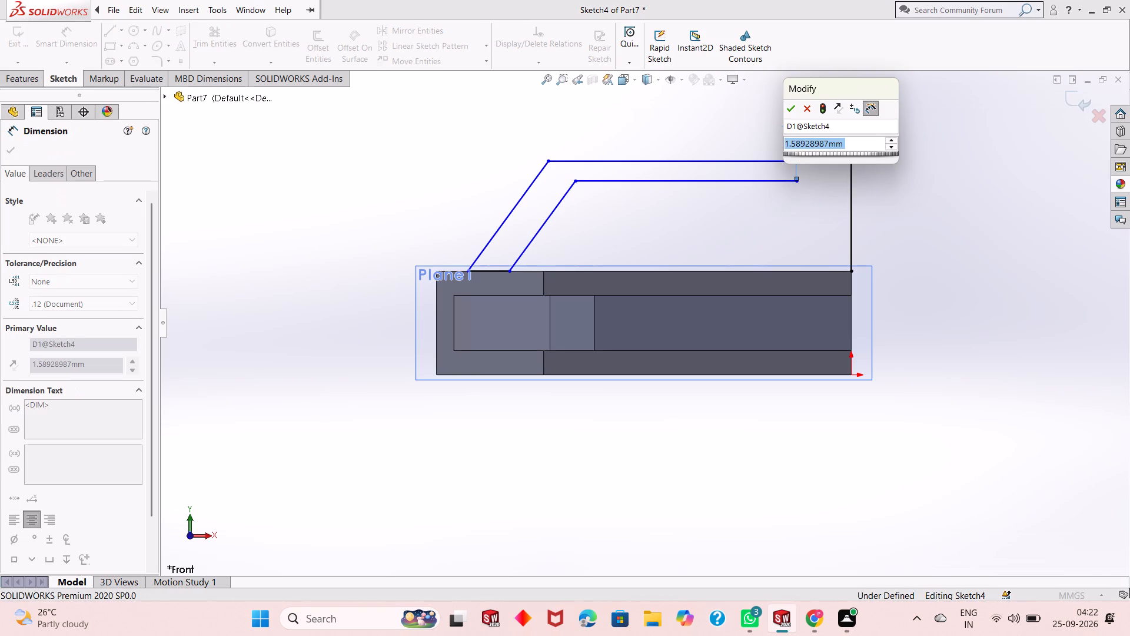
type("1.48")
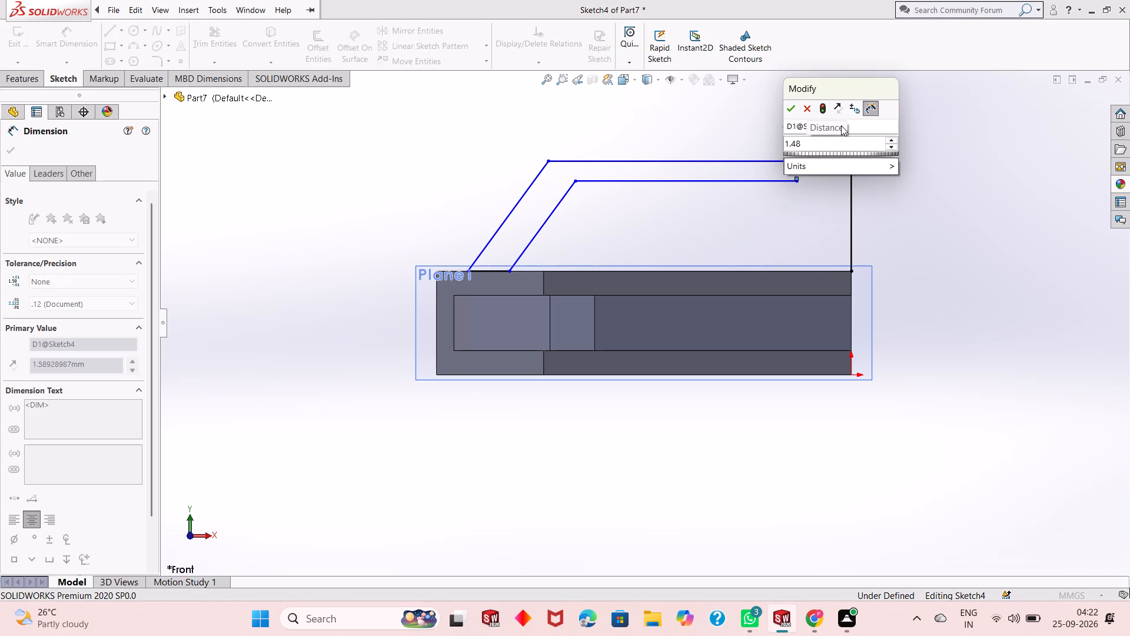
key("Return")
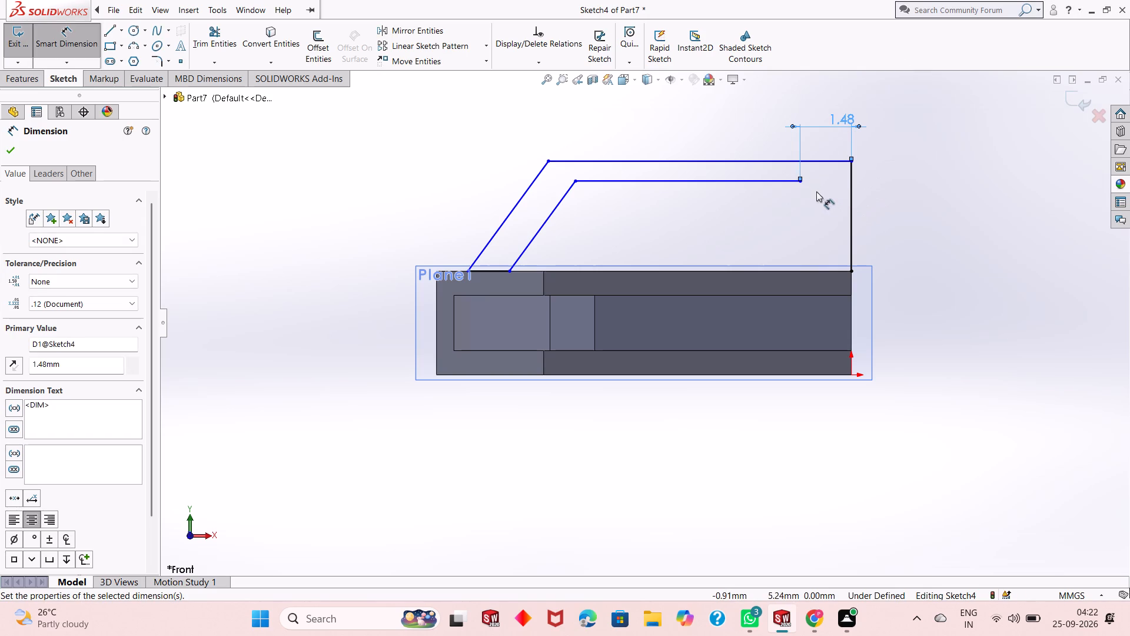
left_click(803, 184)
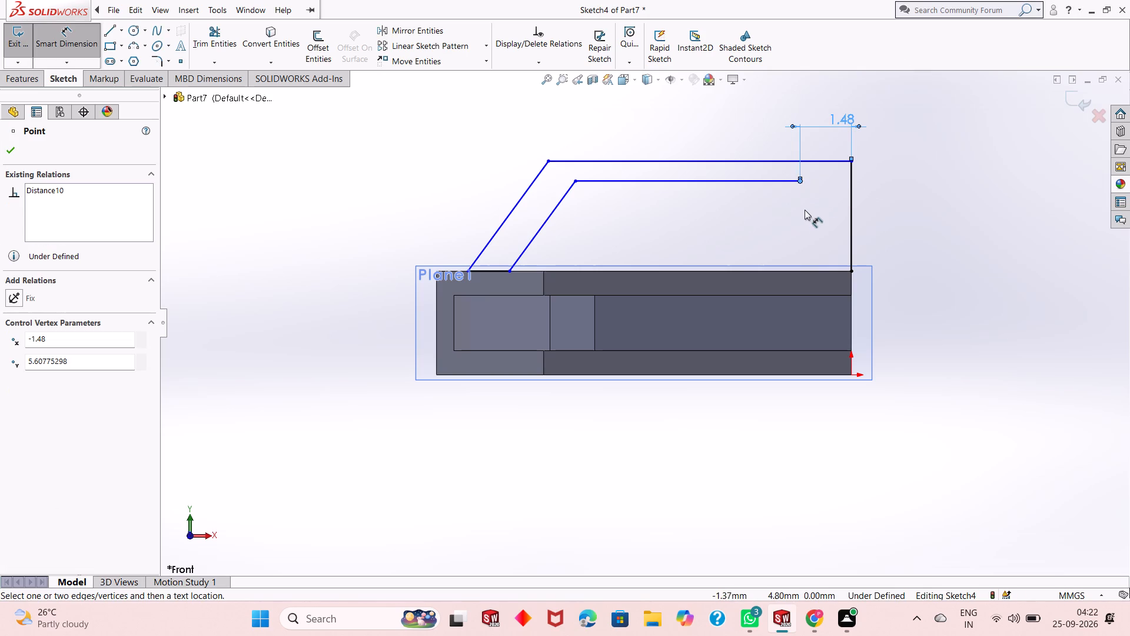
key("Escape")
key("Escape")
key("Escape")
key("Escape")
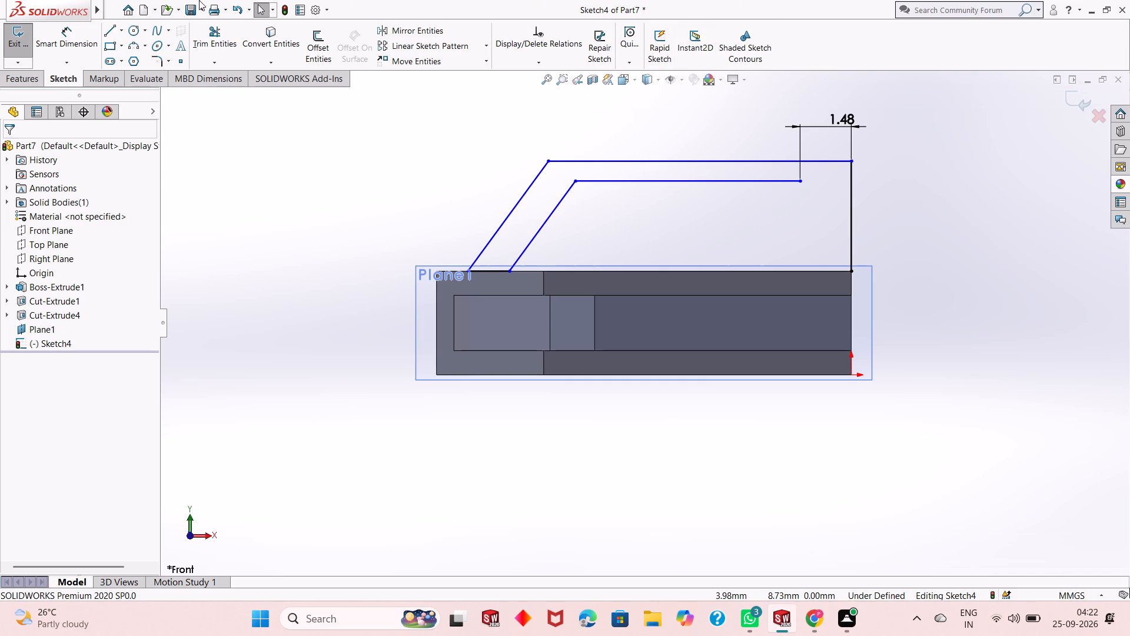
right_click(181, 8)
left_click(223, 111)
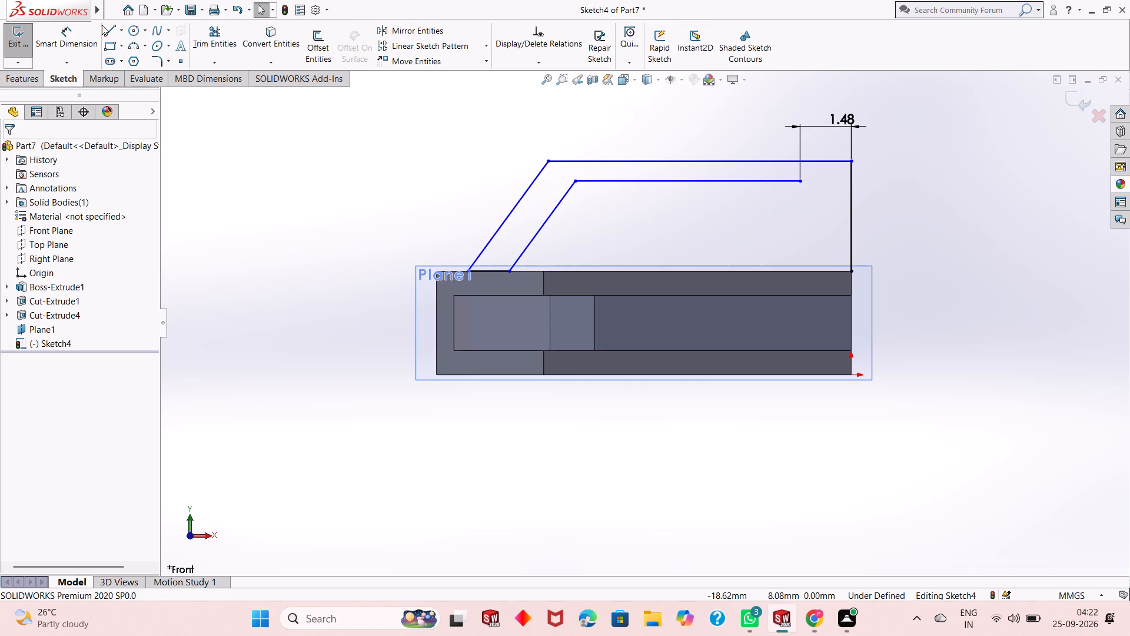
Close the frame profile with a vertical line about 2.61 mm down to the body's top edge and a horizontal line to the outer vertical's base.
left_click(109, 29)
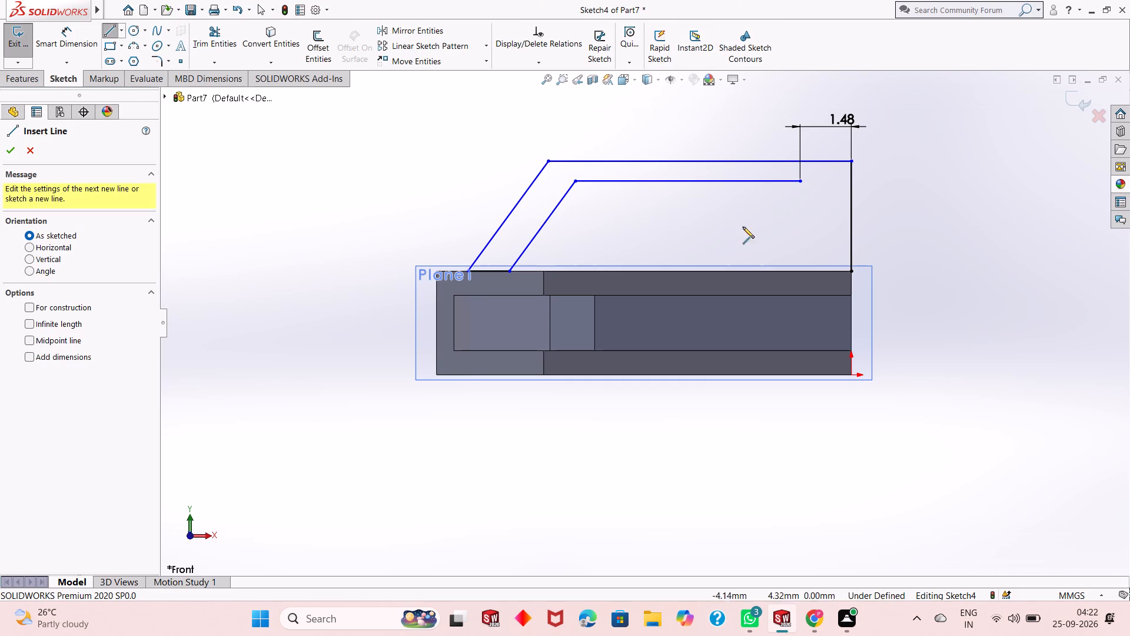
left_click(801, 181)
left_click(800, 270)
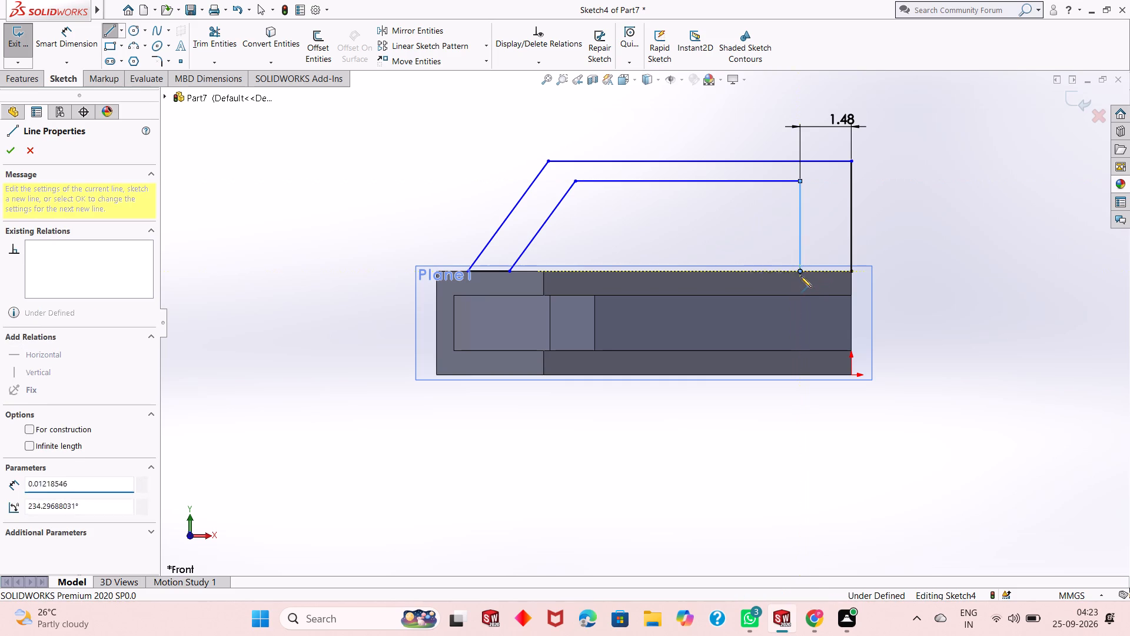
left_click(850, 274)
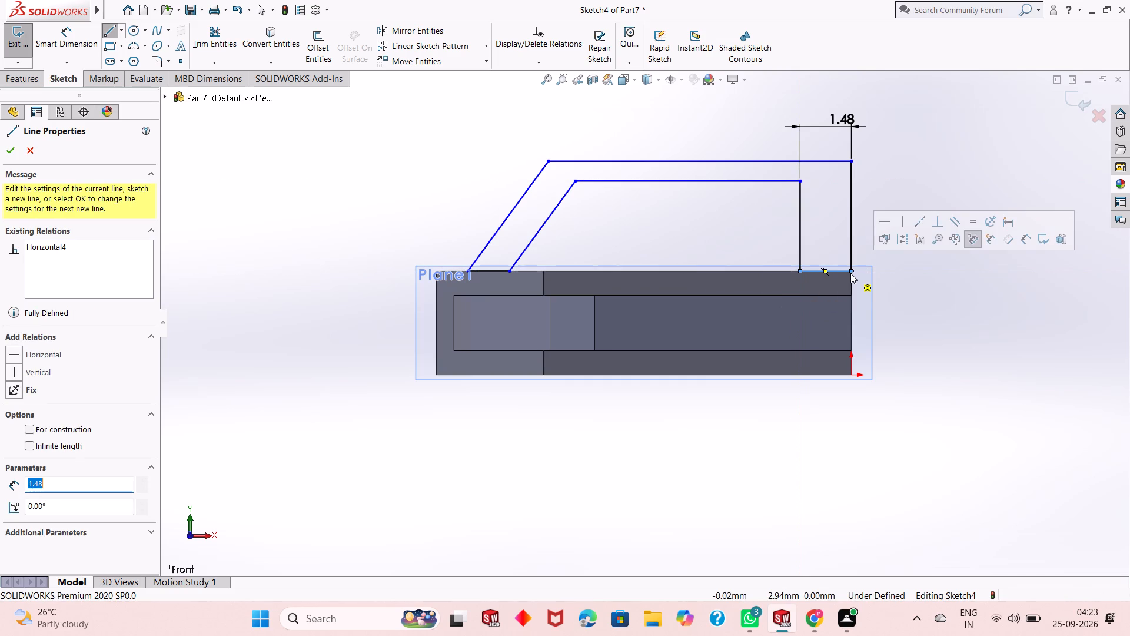
key("Escape")
key("Escape")
key("Escape")
right_click(881, 207)
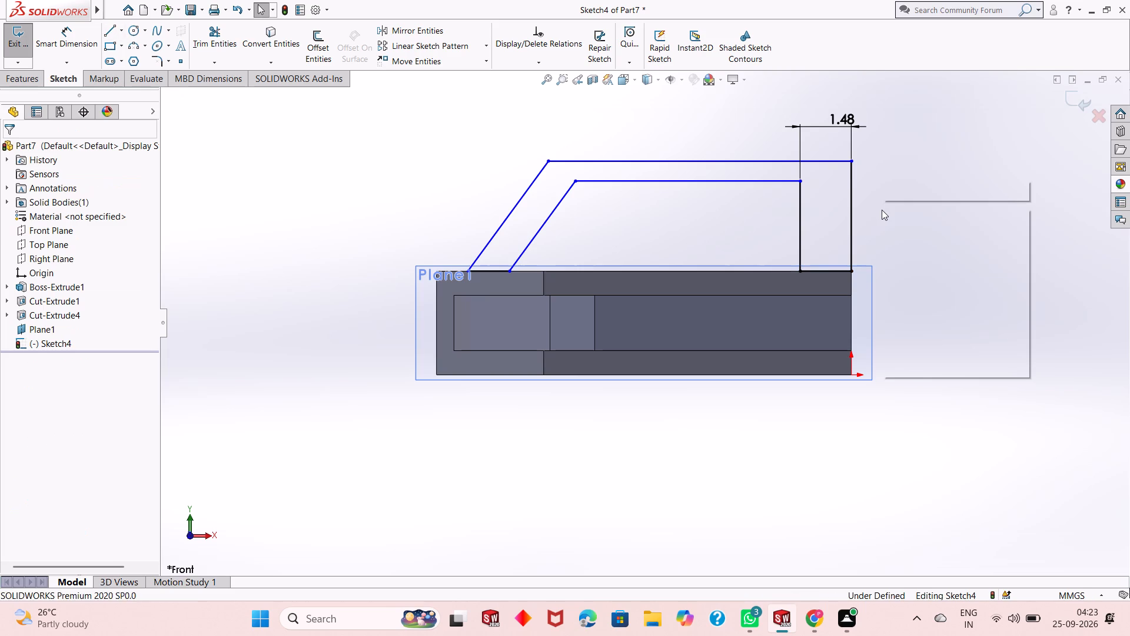
left_click(872, 176)
Dimension the gap between the outer and inner horizontal lines as 1.2 mm.
left_click(83, 35)
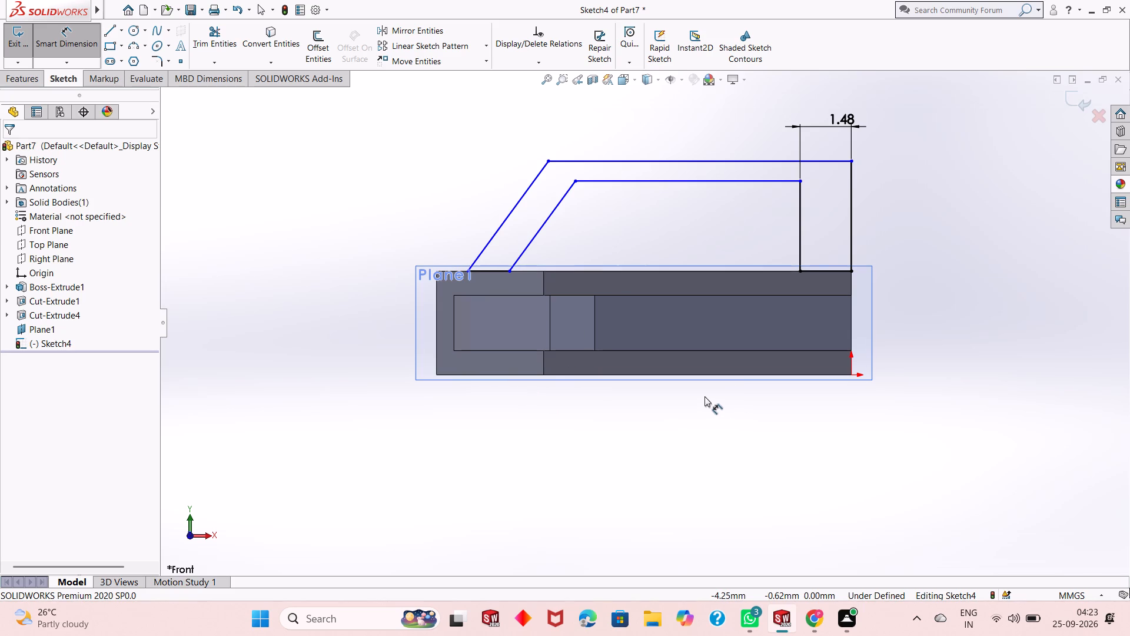
left_click(725, 160)
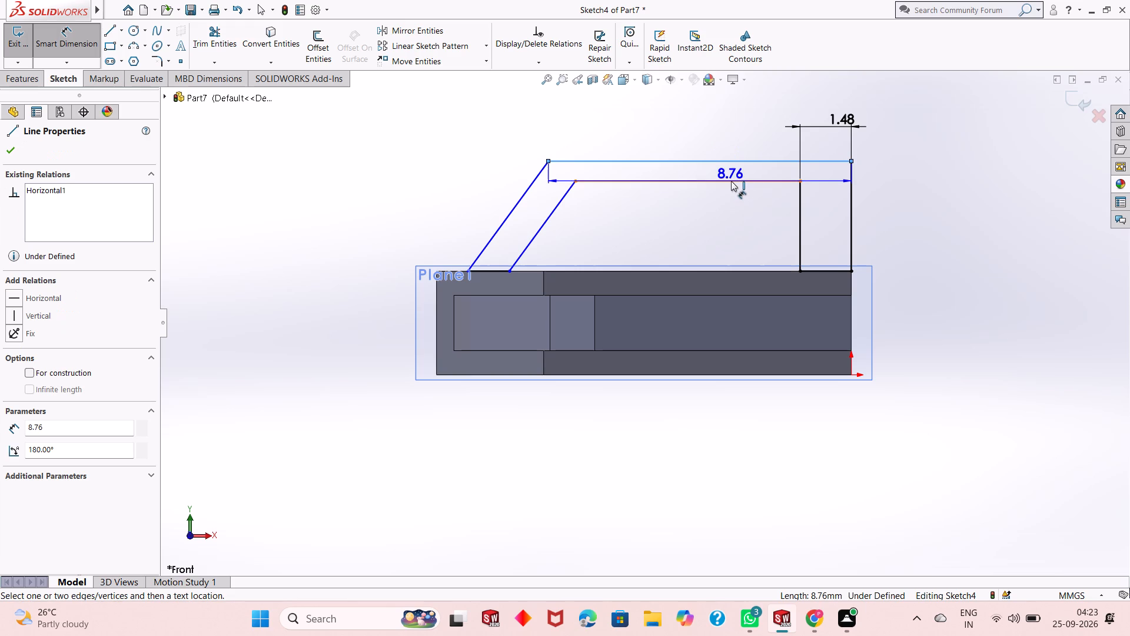
left_click(731, 181)
left_click(899, 165)
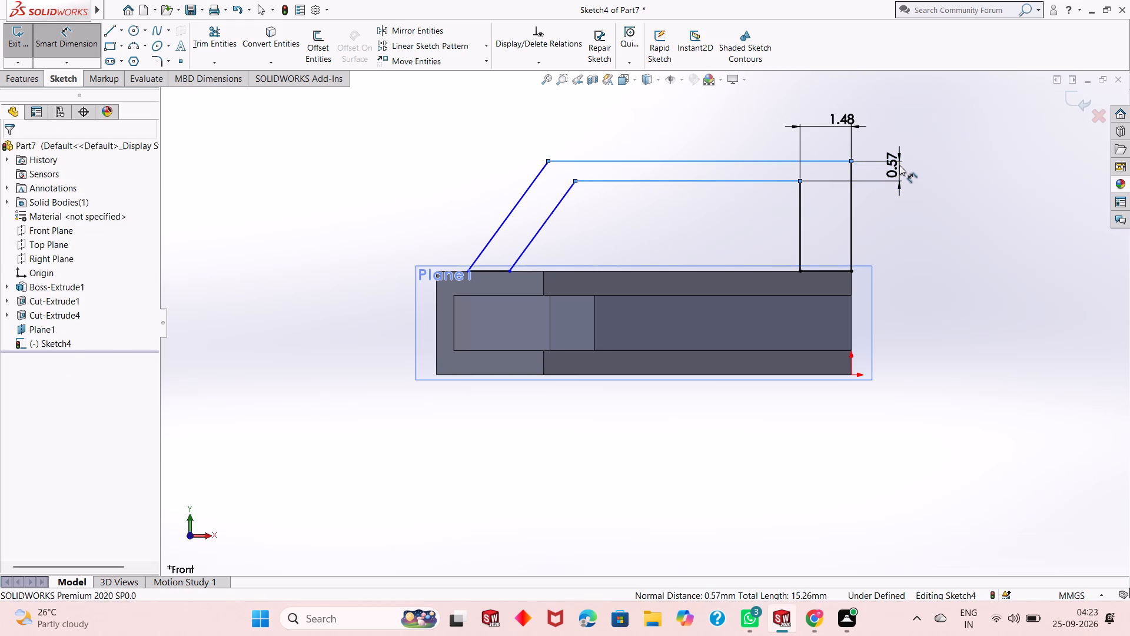
type("1.2")
key("Return")
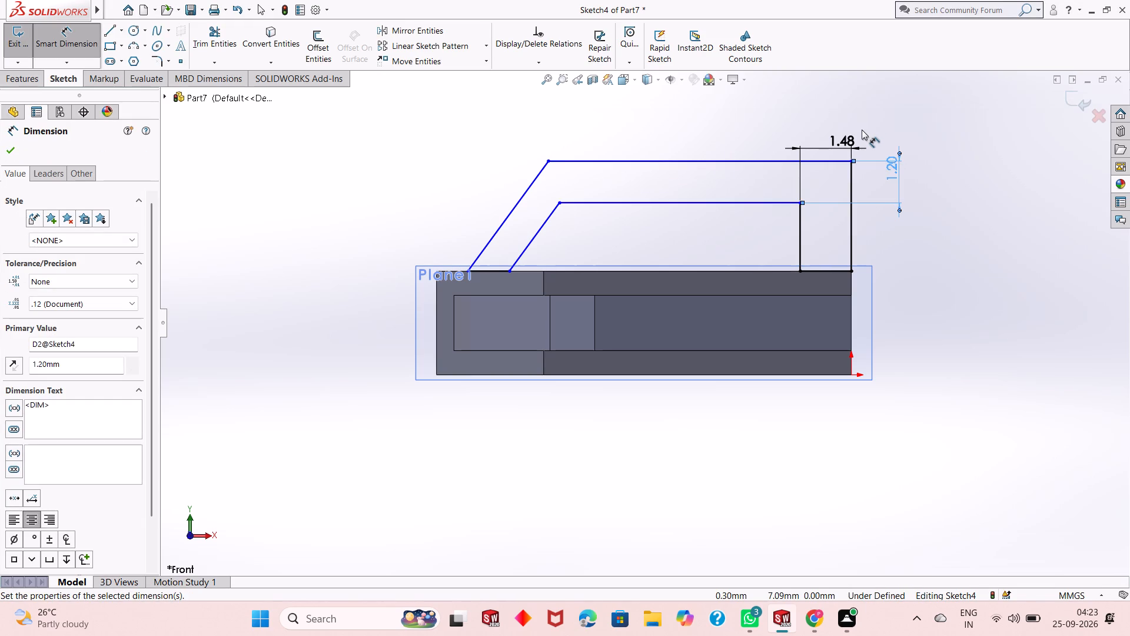
Dimension the perpendicular distance between the two parallel slanted lines as 1.2 mm.
left_click(501, 229)
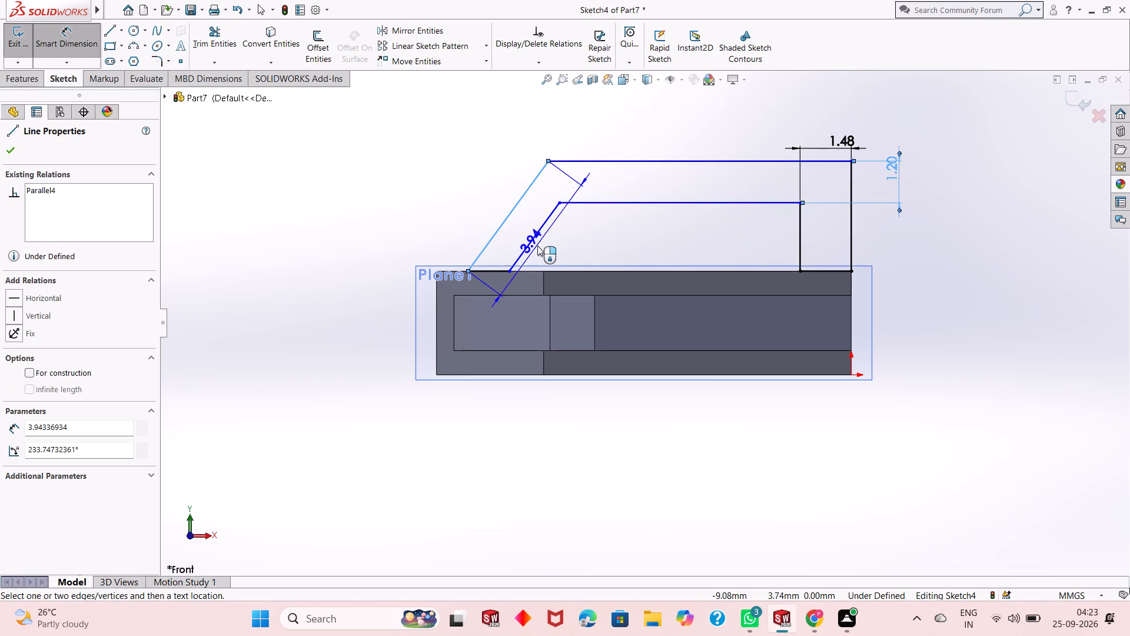
left_click(539, 233)
left_click(410, 382)
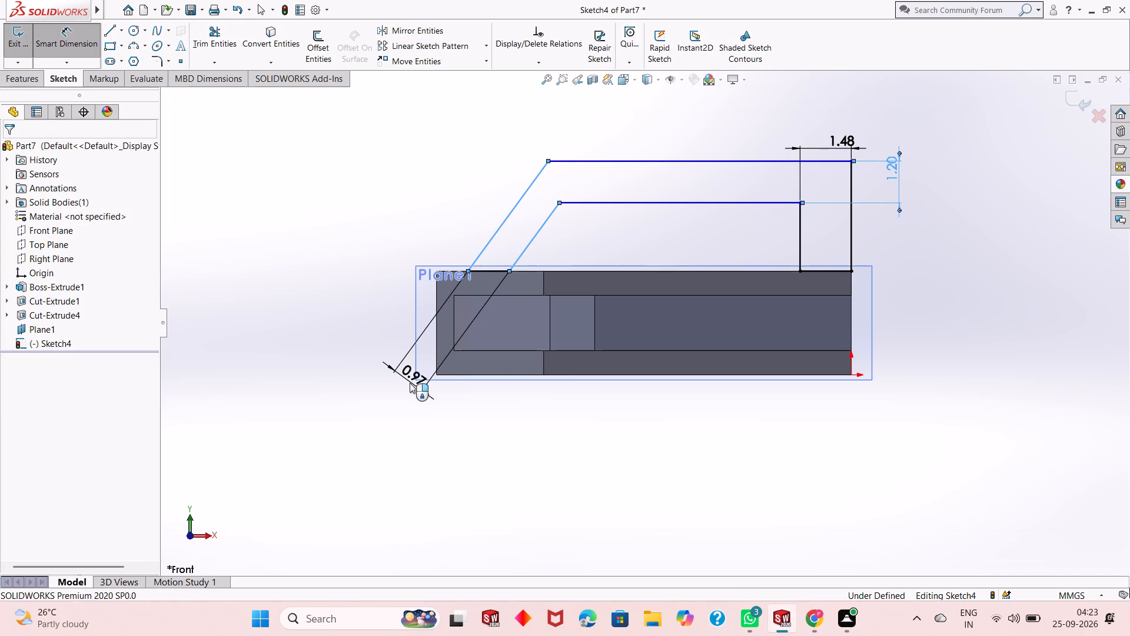
type("1.2")
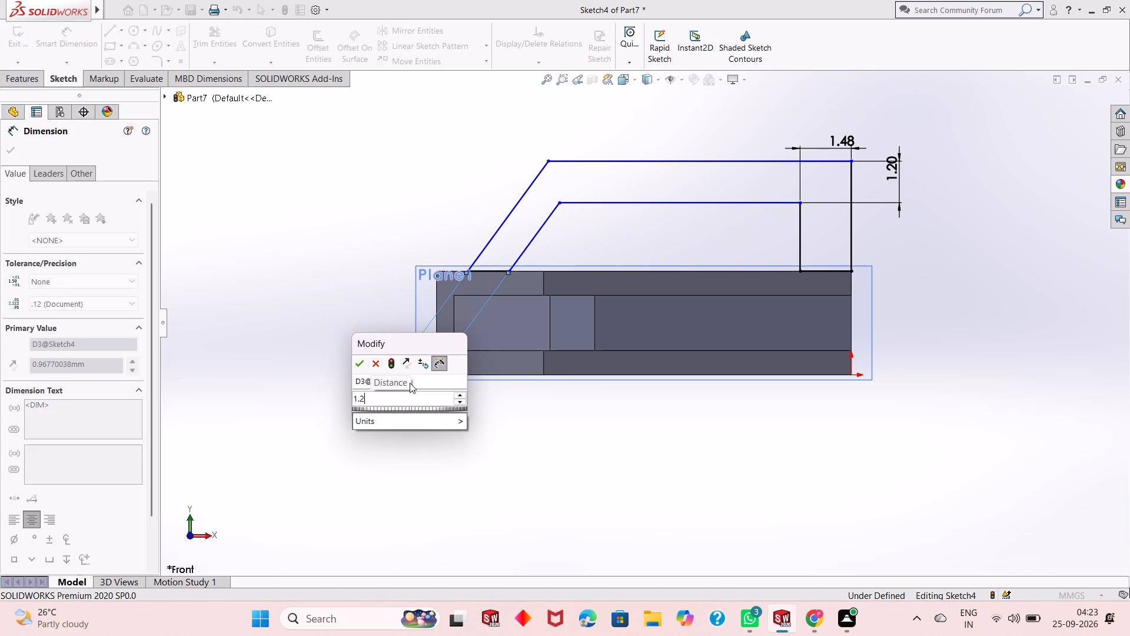
key("Return")
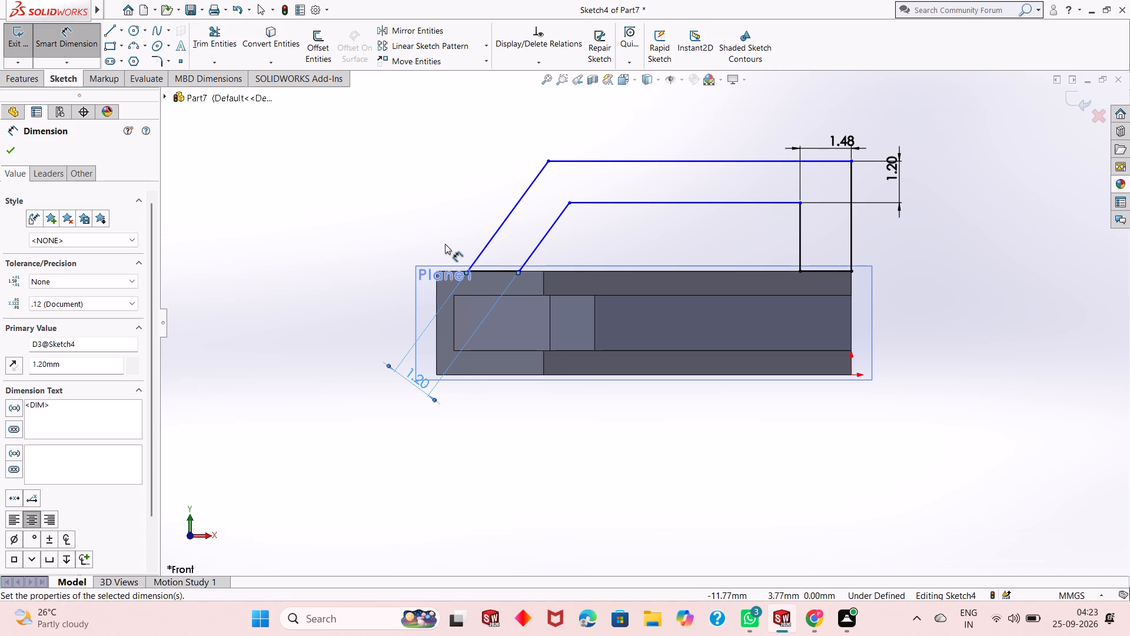
Dimension the length of the outer horizontal line as 12-3.24 mm.
middle_click_drag(436, 165, 460, 249)
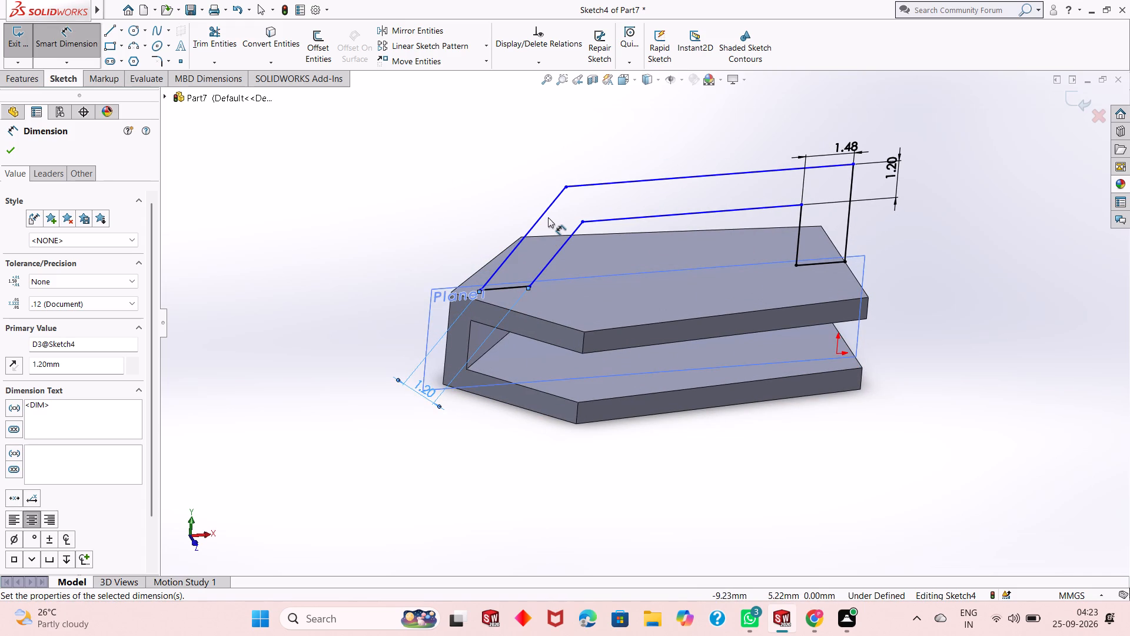
key("ctrl+8")
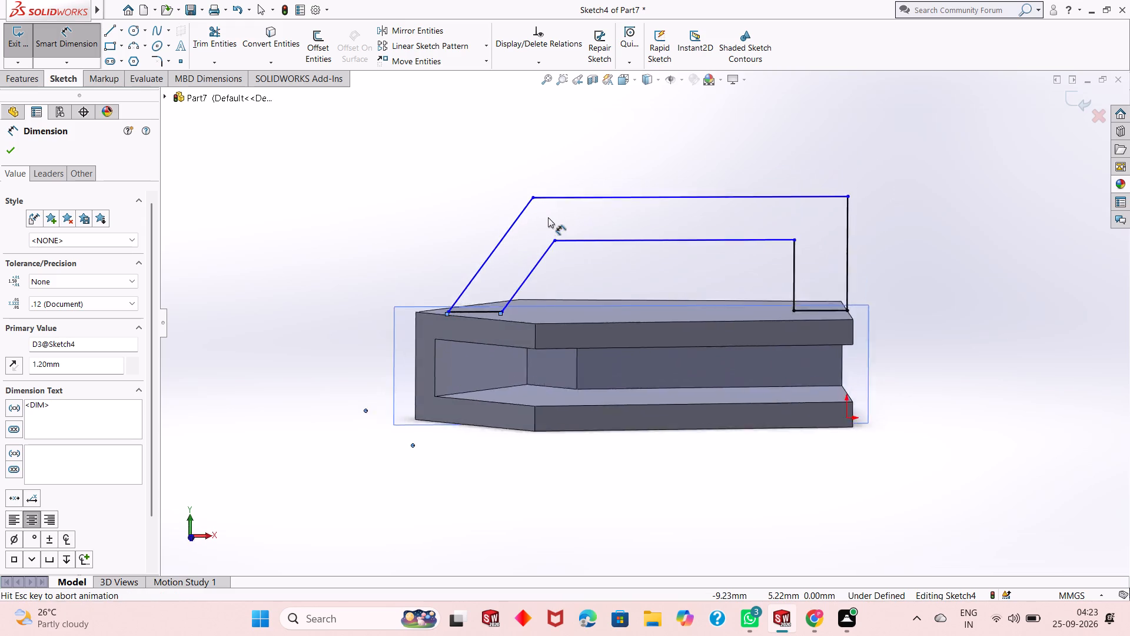
left_click(672, 214)
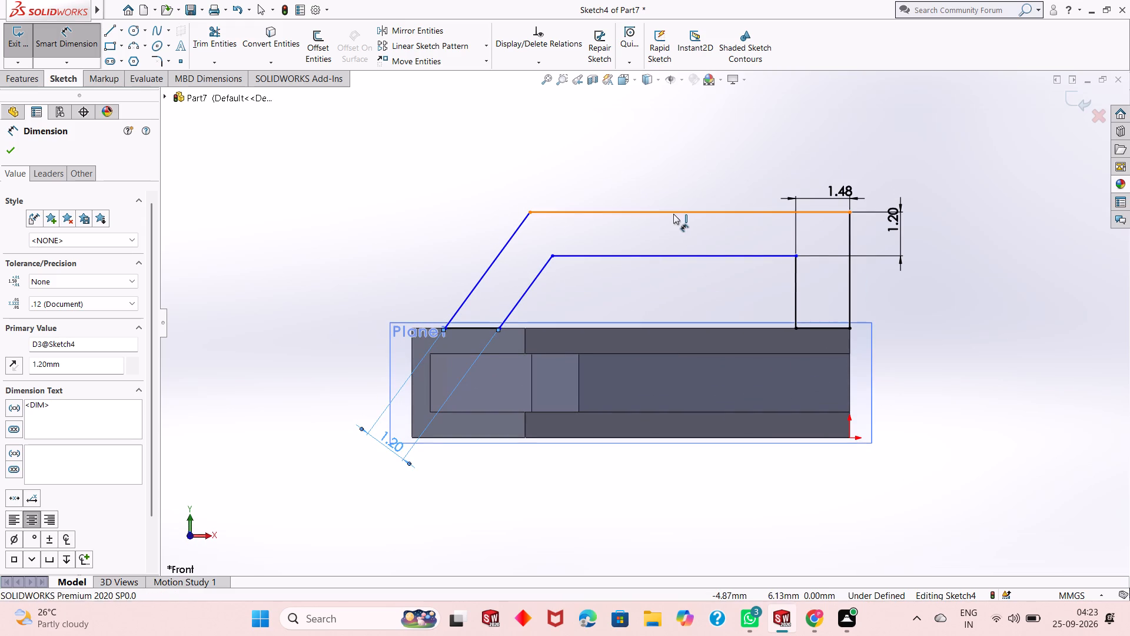
left_click(677, 176)
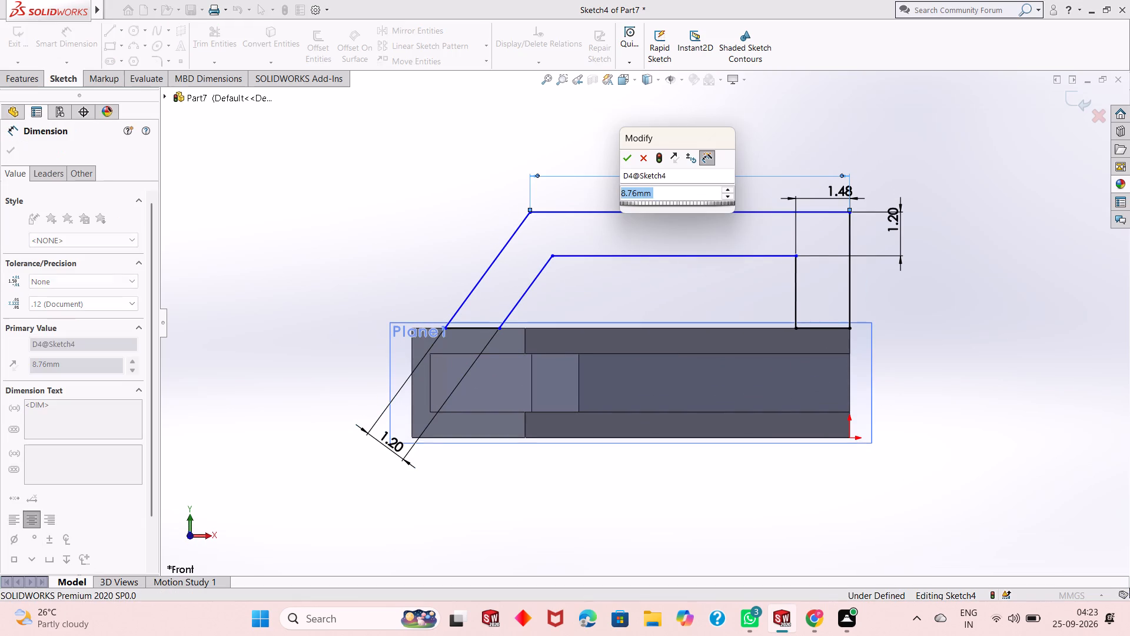
type("12")
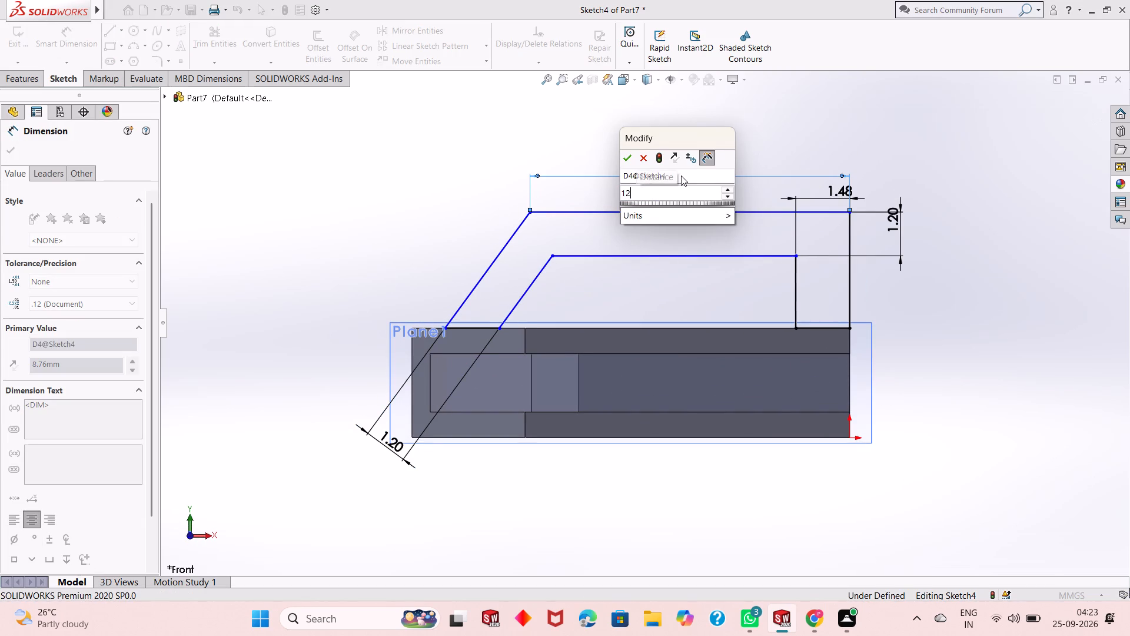
key("minus")
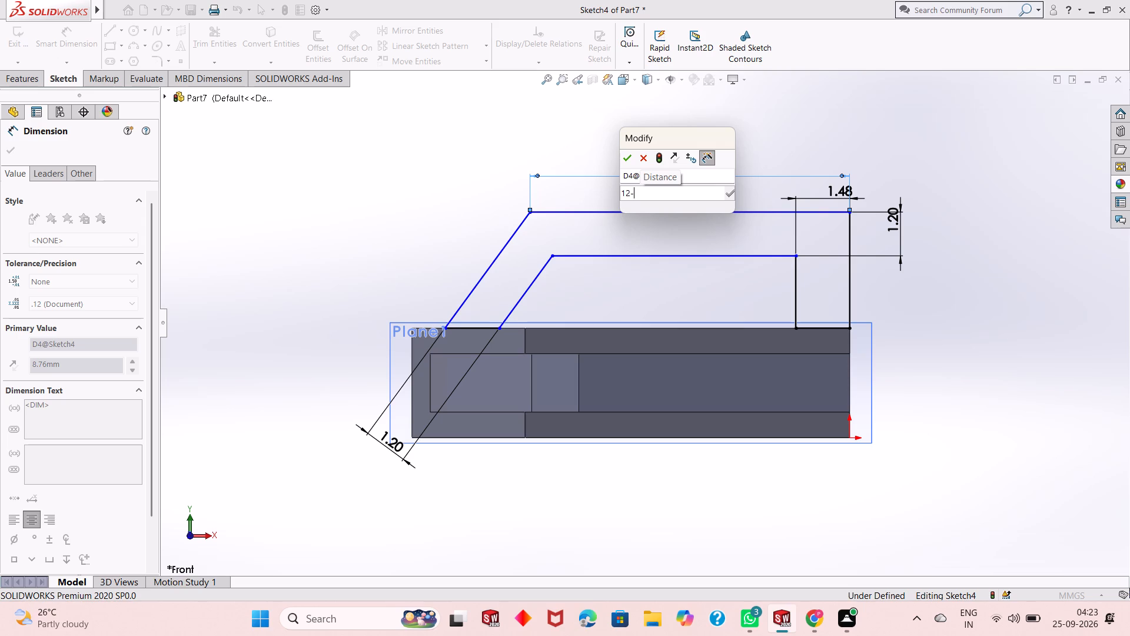
type("3.")
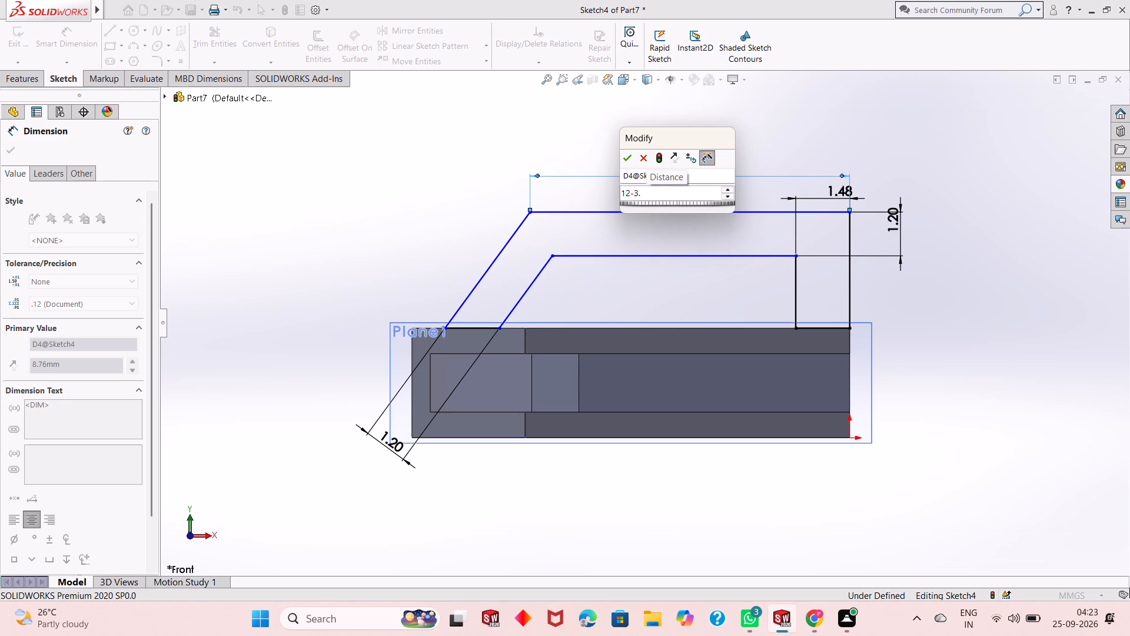
type("24")
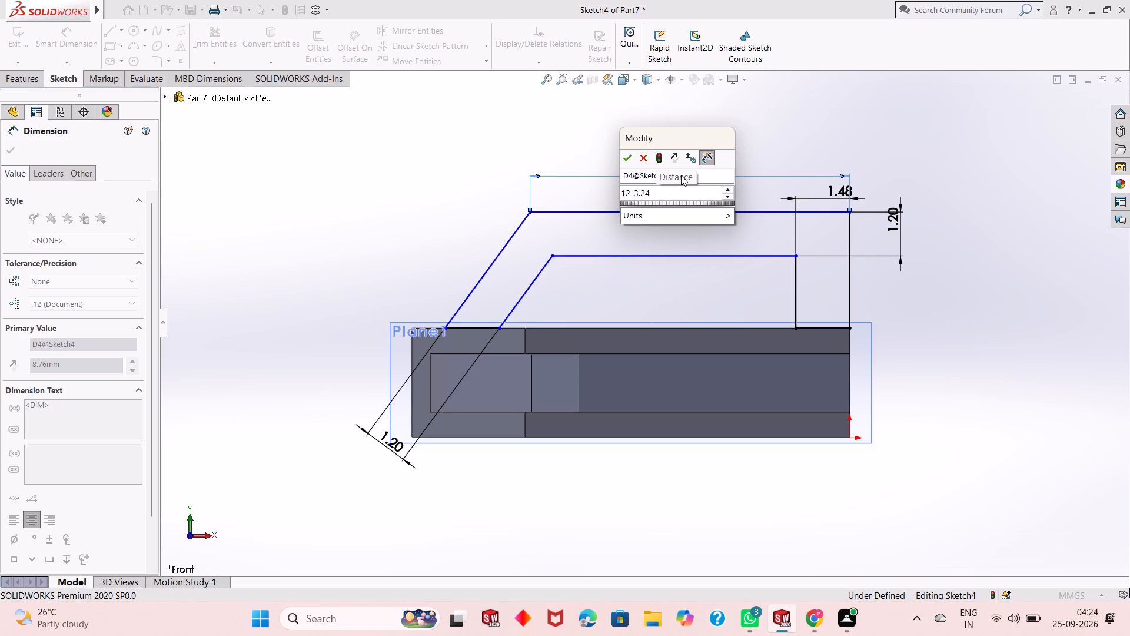
key("Return")
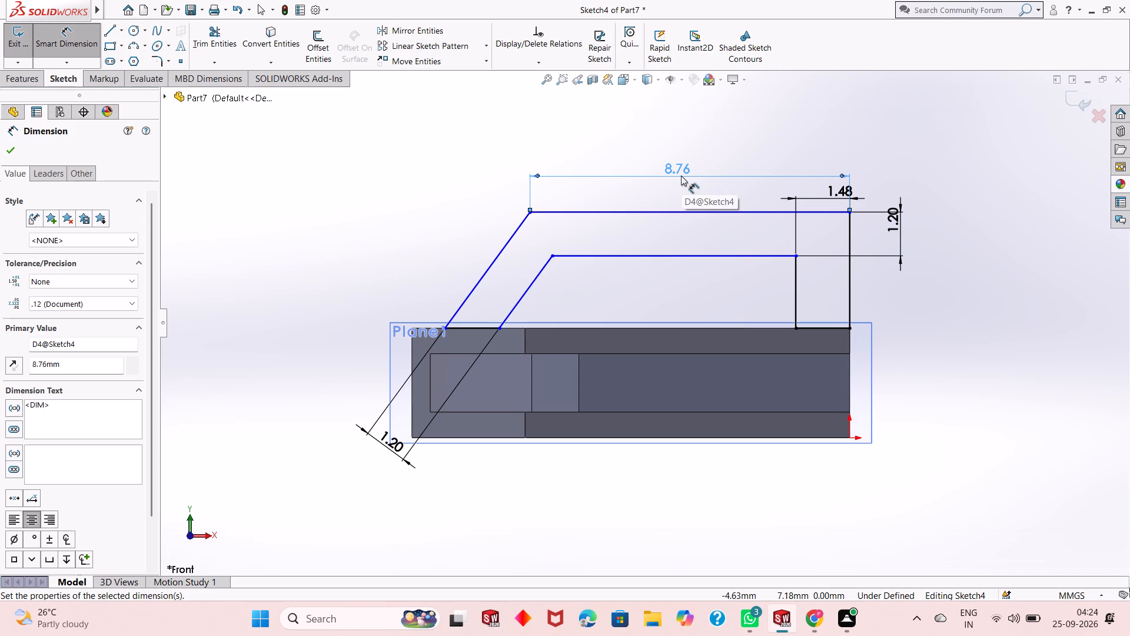
Dimension the outer vertical line's height, keeping its drawn length.
left_click(849, 279)
left_click(923, 283)
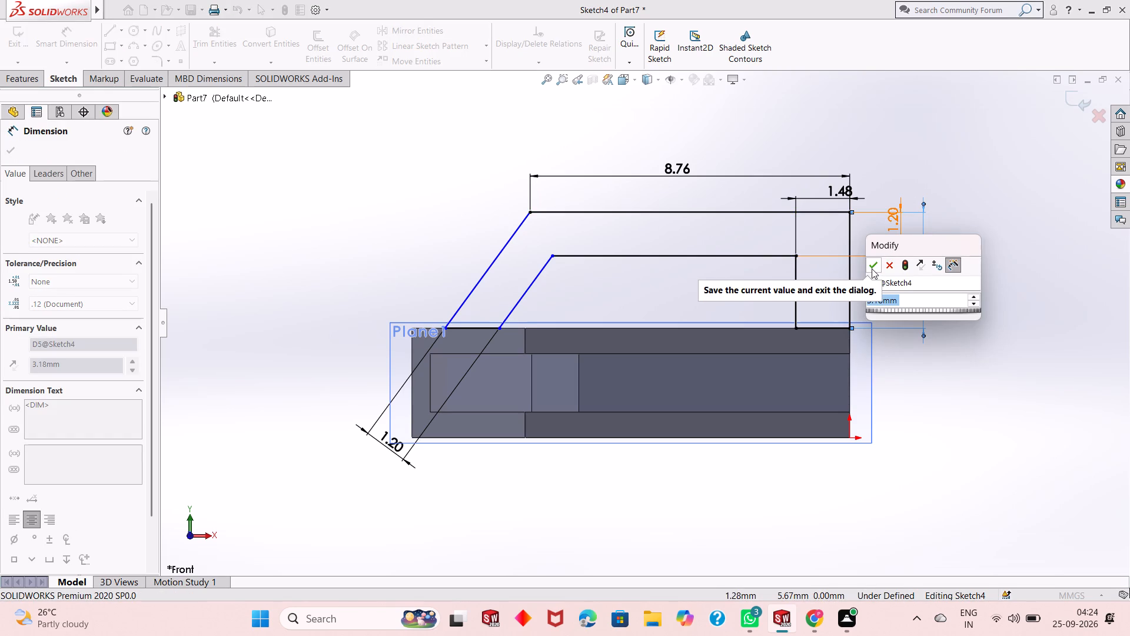
left_click(872, 269)
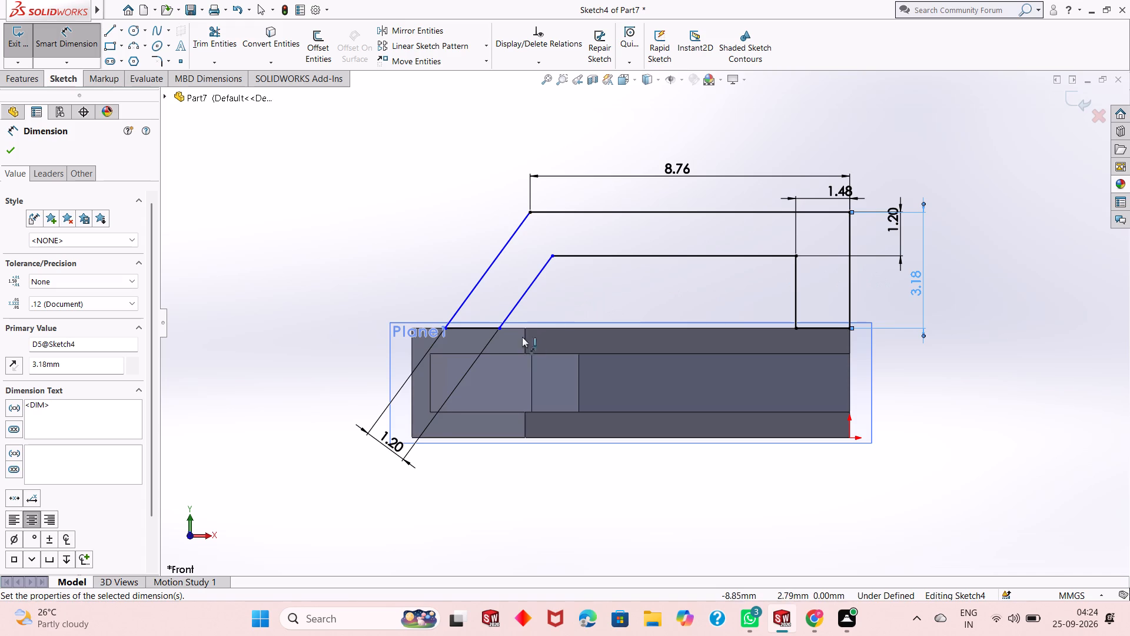
Dimension the short base segment between the slanted lines on the body's top edge, keeping its current length, and end dimensioning.
left_click(491, 329)
left_click(468, 463)
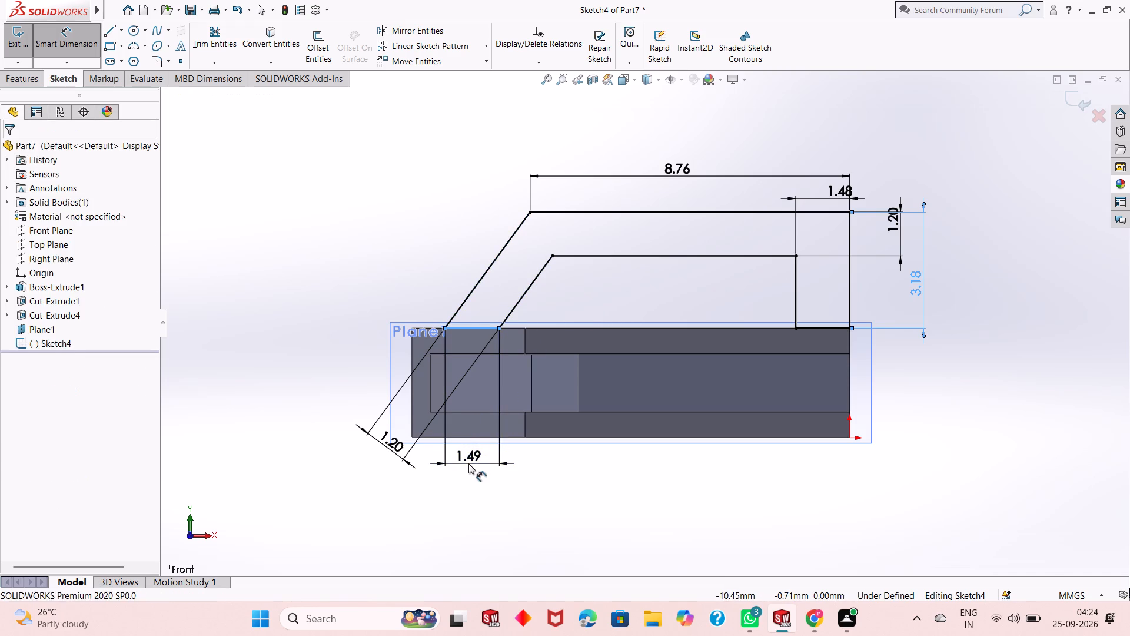
left_click(419, 445)
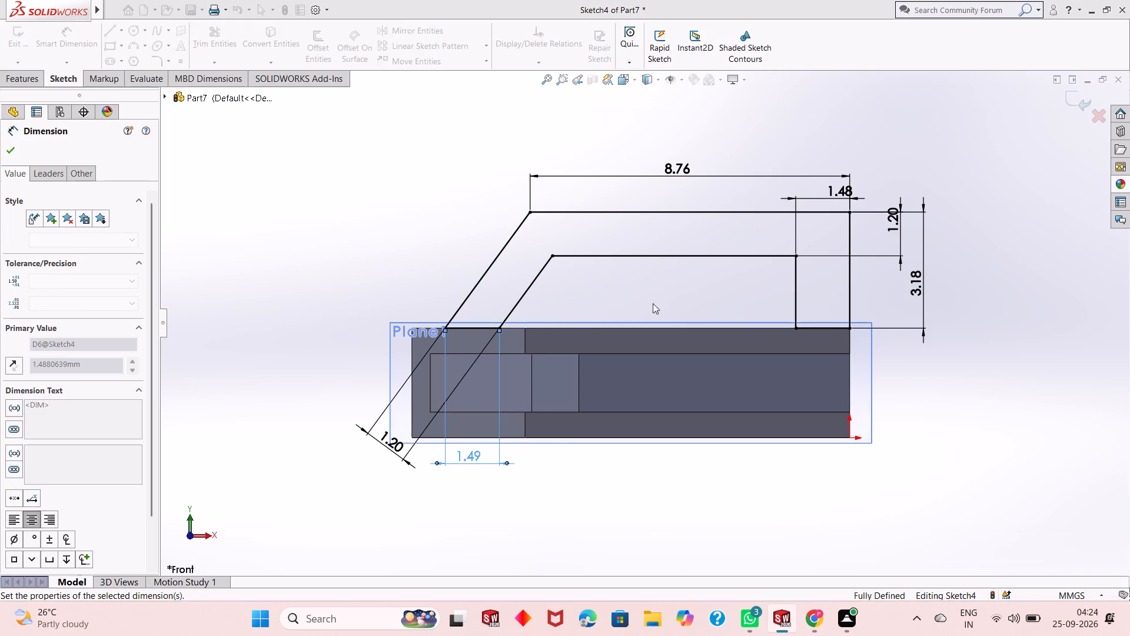
right_click(871, 147)
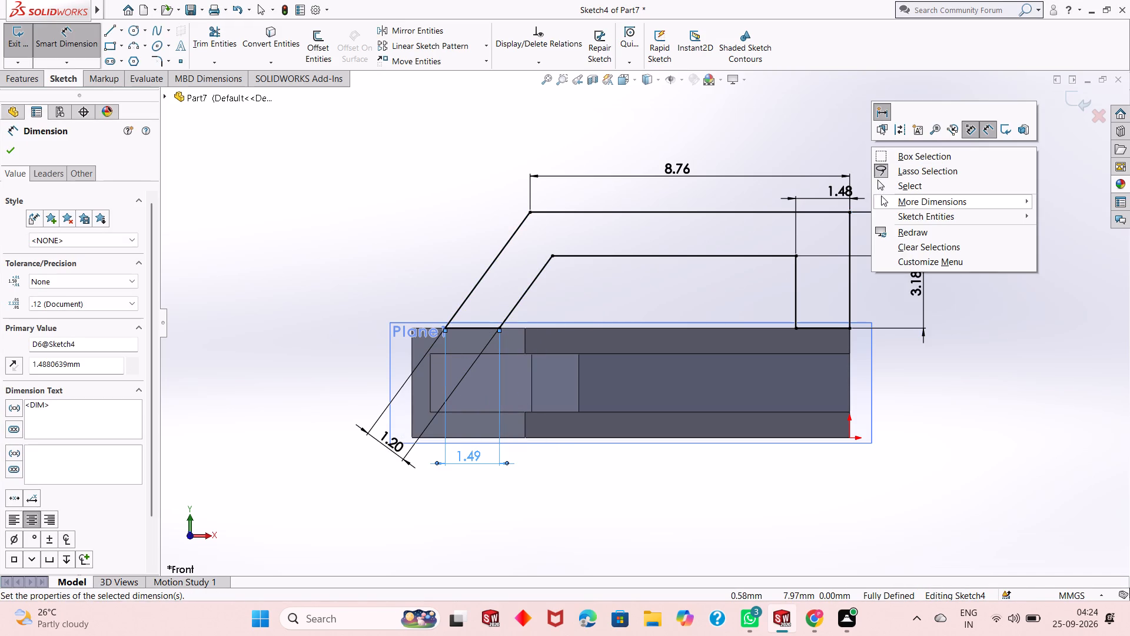
left_click(888, 185)
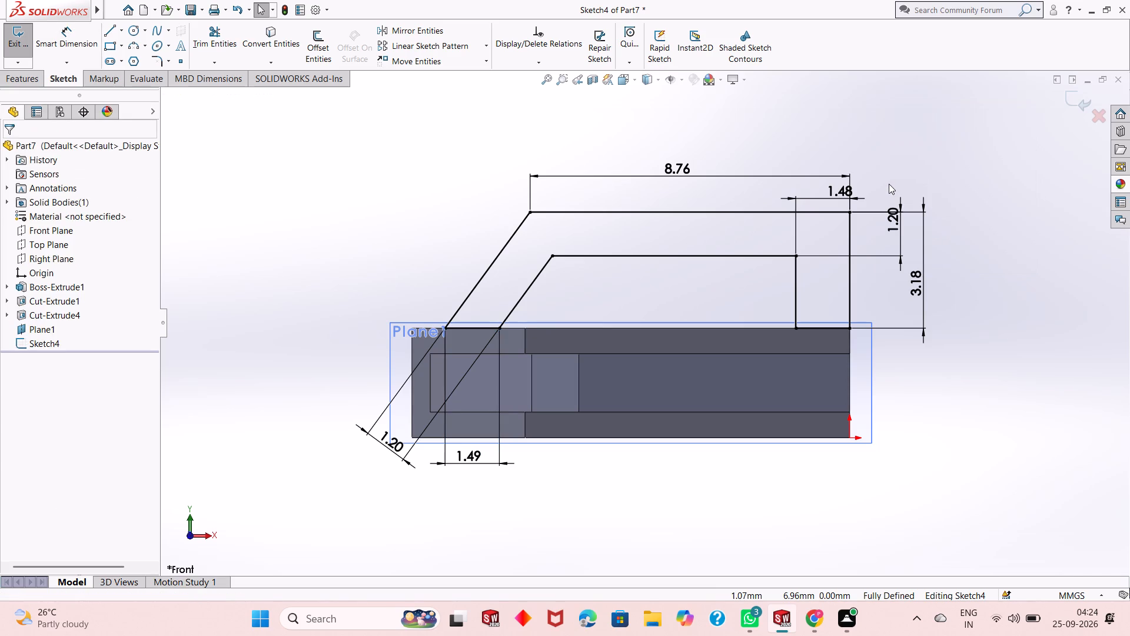
Extrude the handle frame sketch as a boss, Mid Plane, with a depth of 1 mm, merged with the body.
scroll(716, 294, "up", 2)
scroll(696, 295, "down", 1)
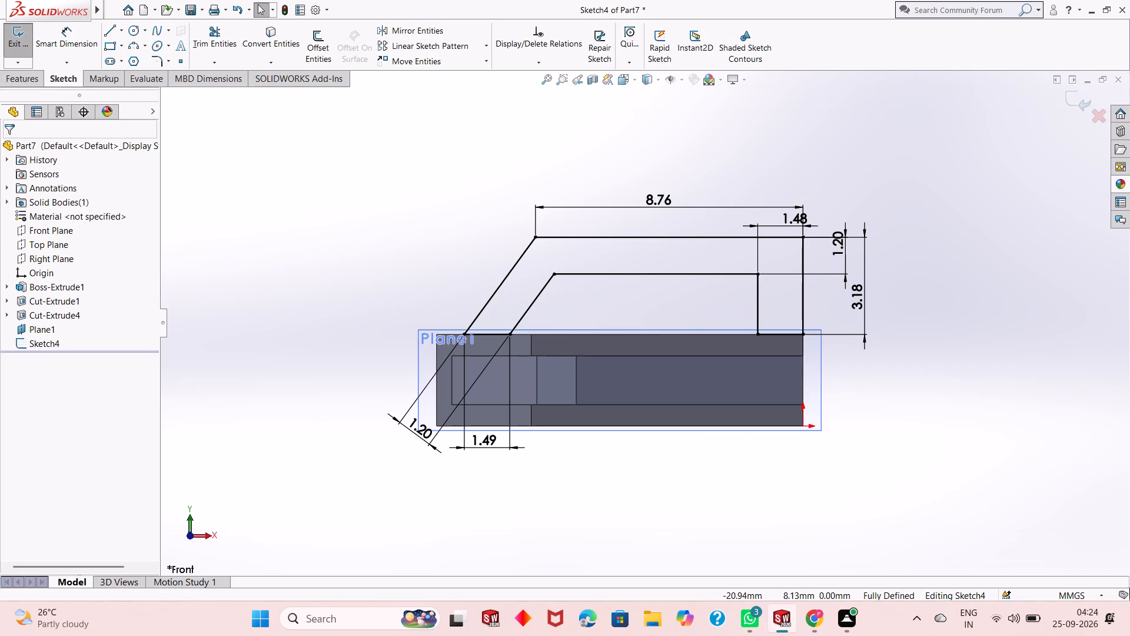
left_click(13, 79)
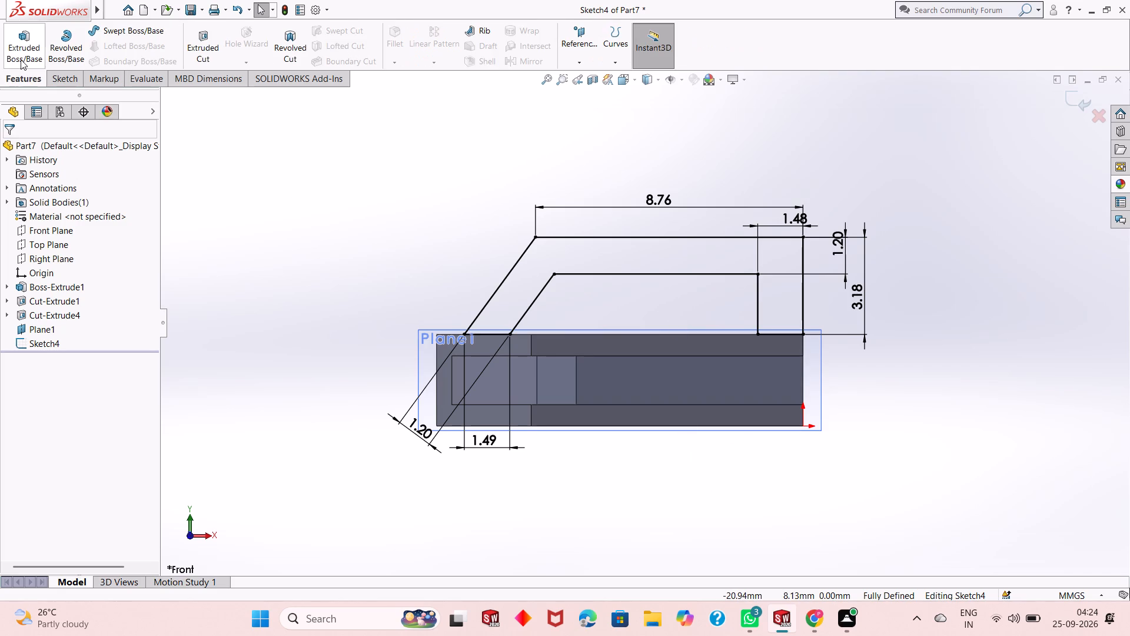
left_click(21, 59)
middle_click_drag(402, 237, 473, 193)
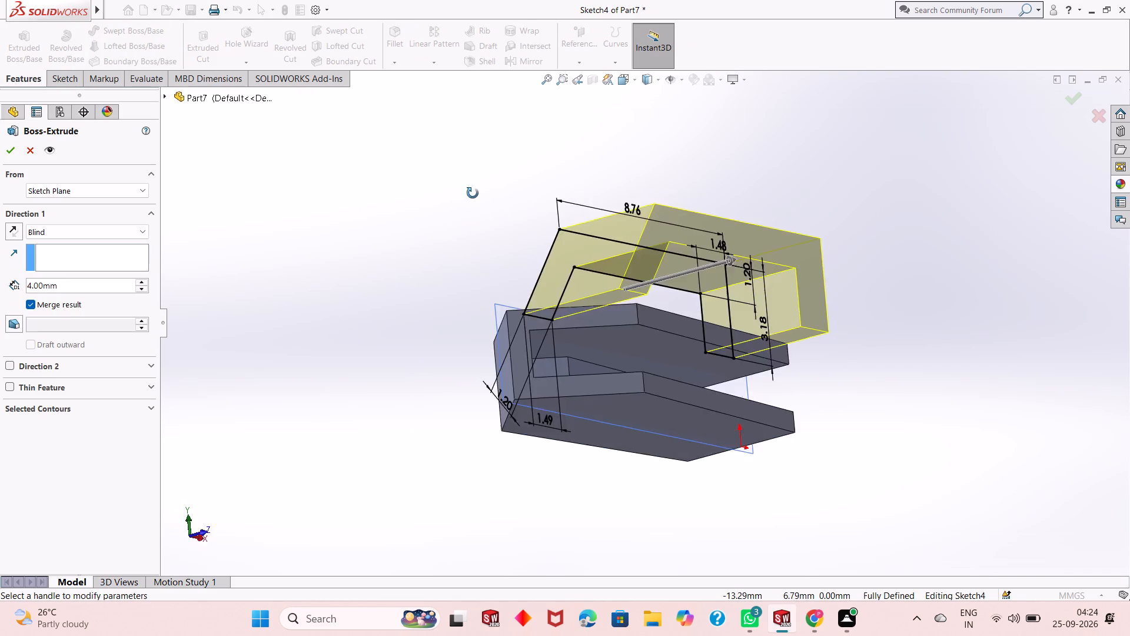
middle_click_drag(473, 193, 480, 294)
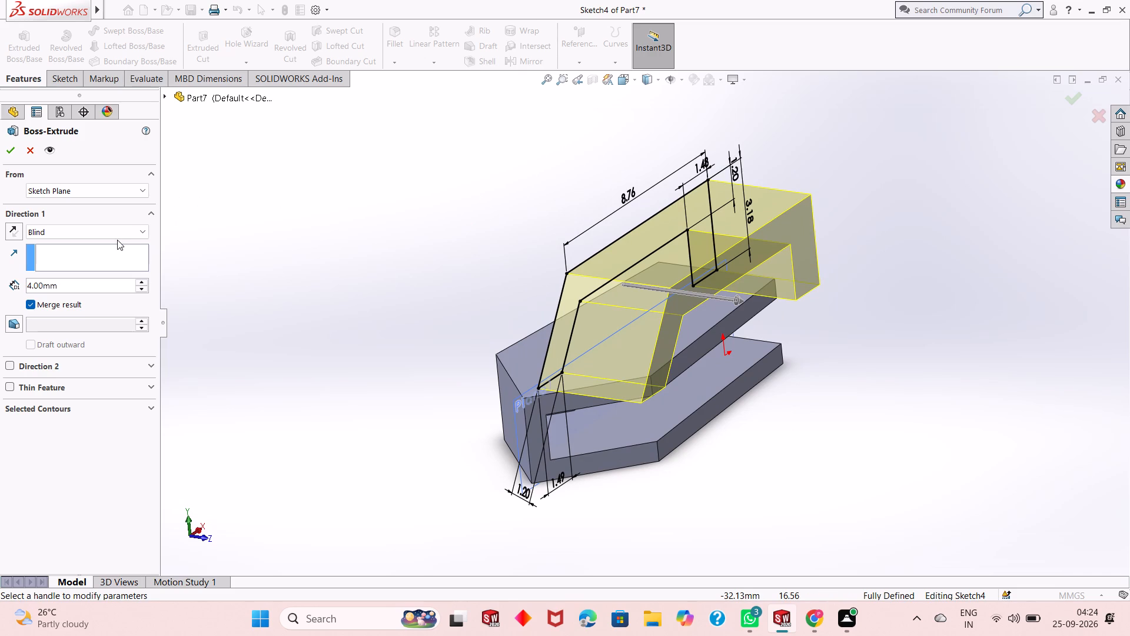
left_click(117, 240)
left_click(118, 238)
left_click(118, 305)
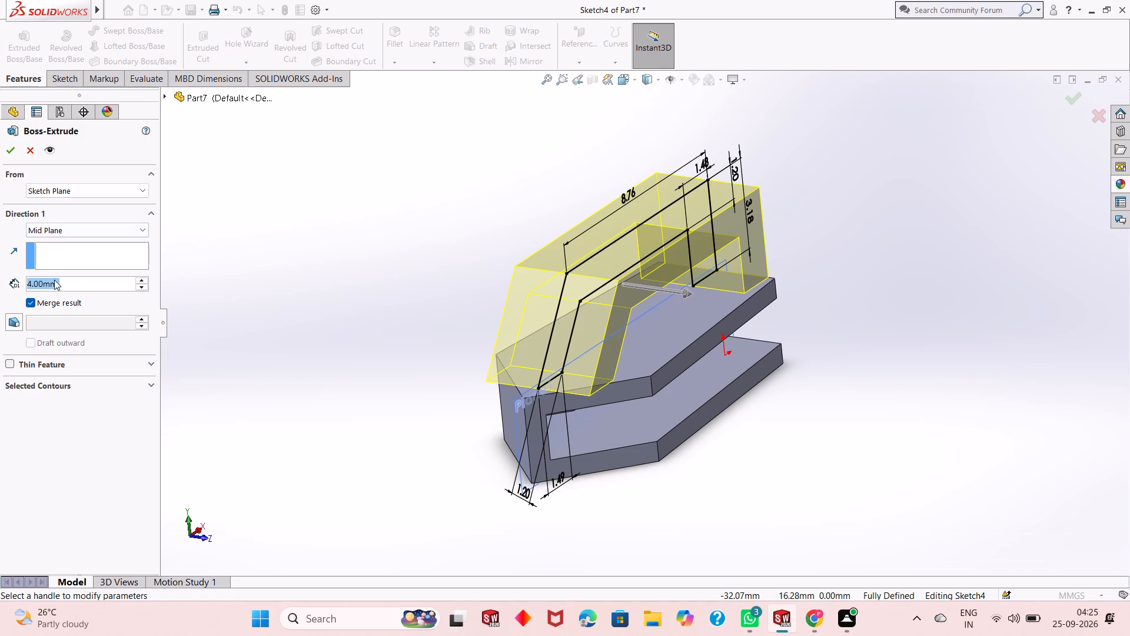
key("1")
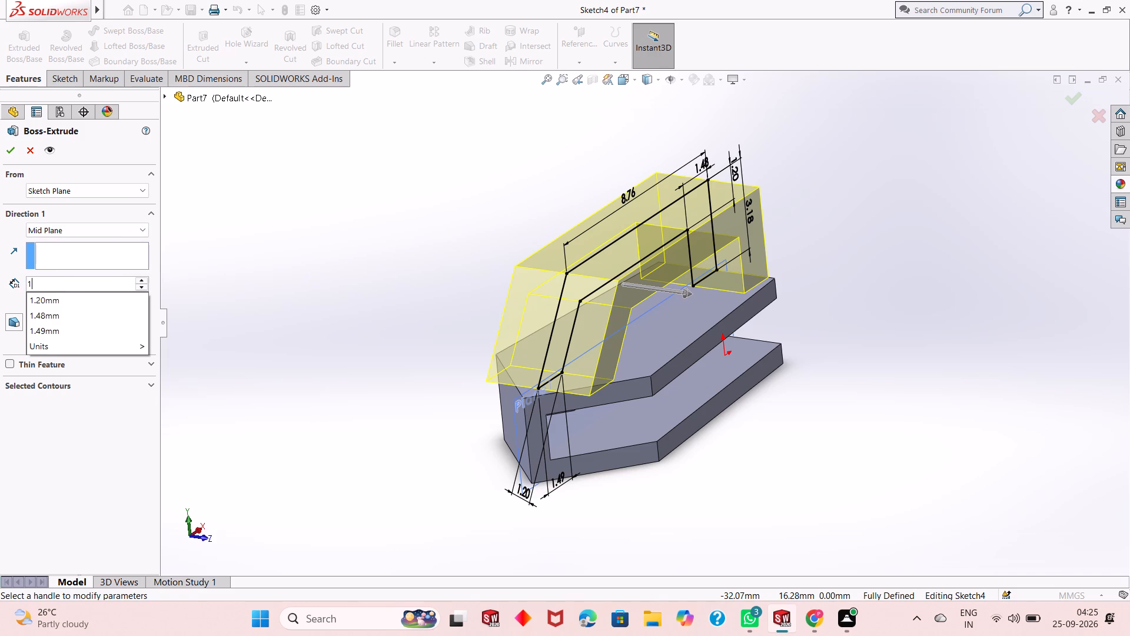
key("Return")
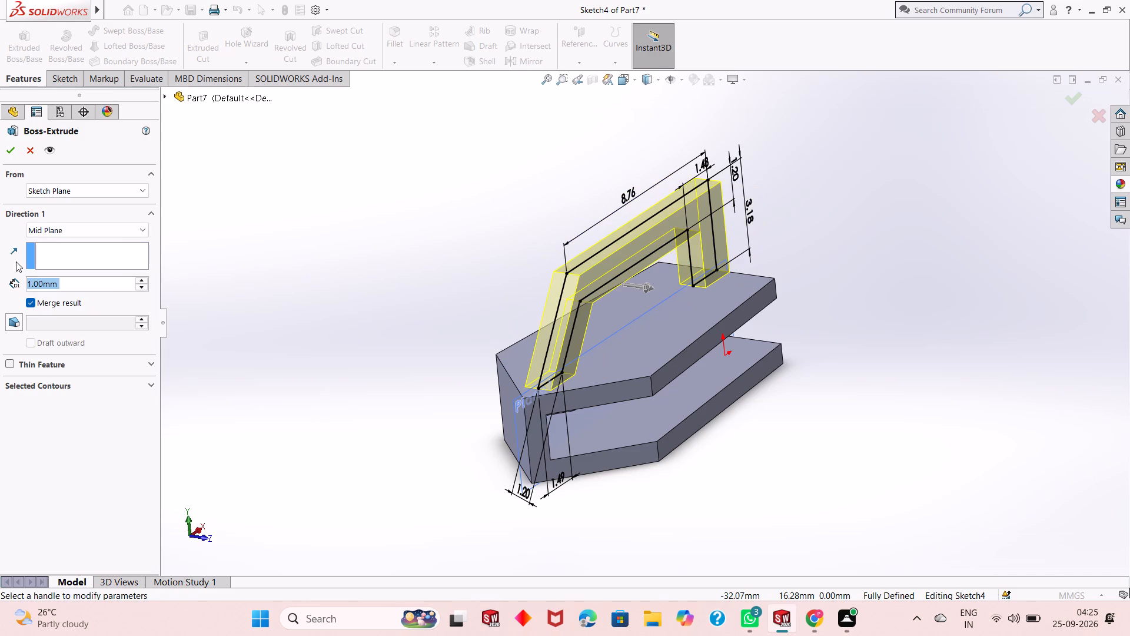
left_click(14, 151)
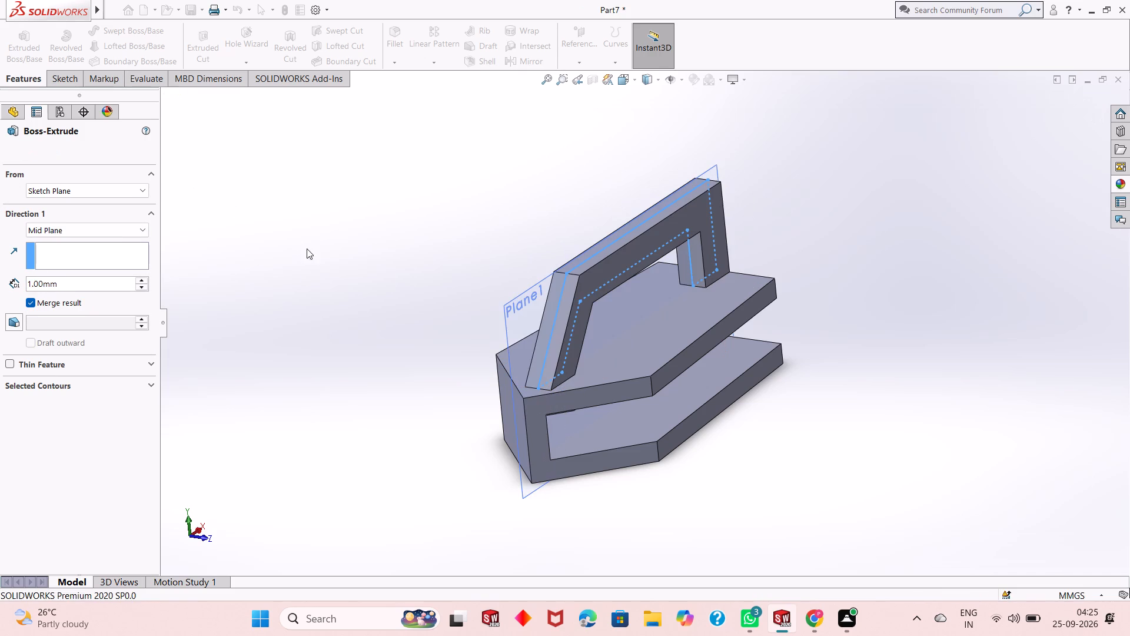
left_click(357, 278)
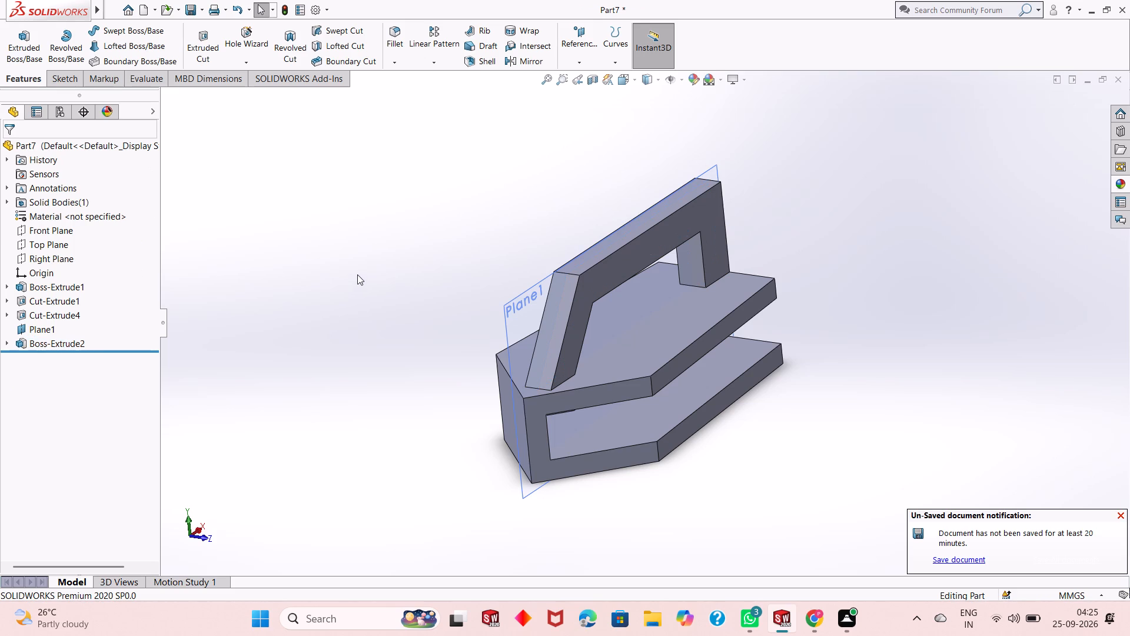
Edit the handle frame's extrusion and set its mid-plane depth to 1.2 mm.
left_click(65, 344)
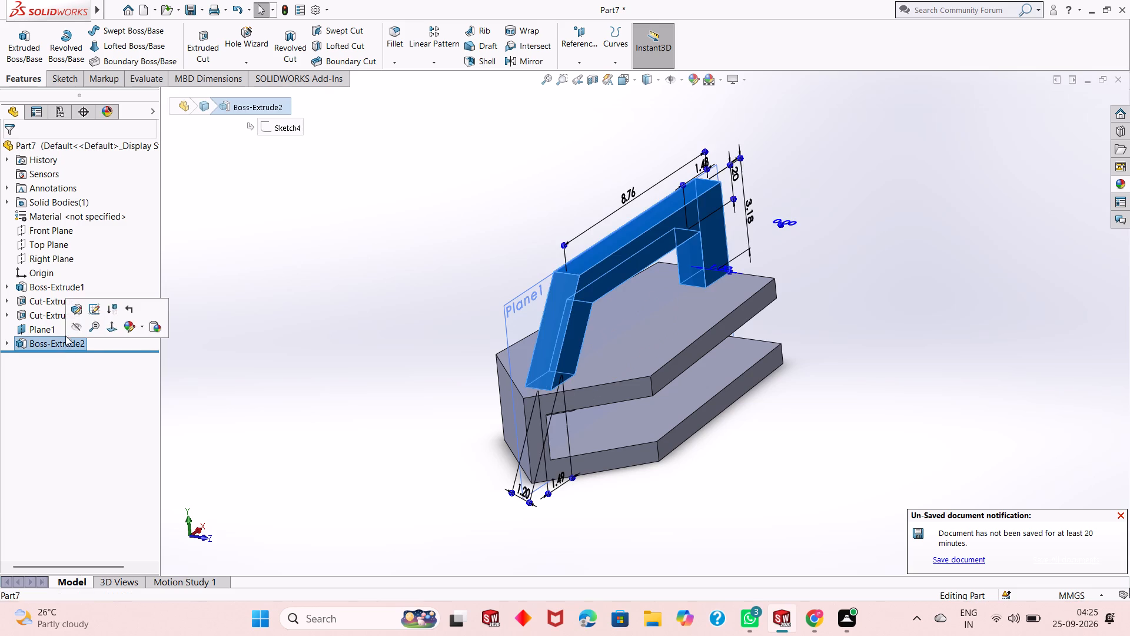
left_click(75, 302)
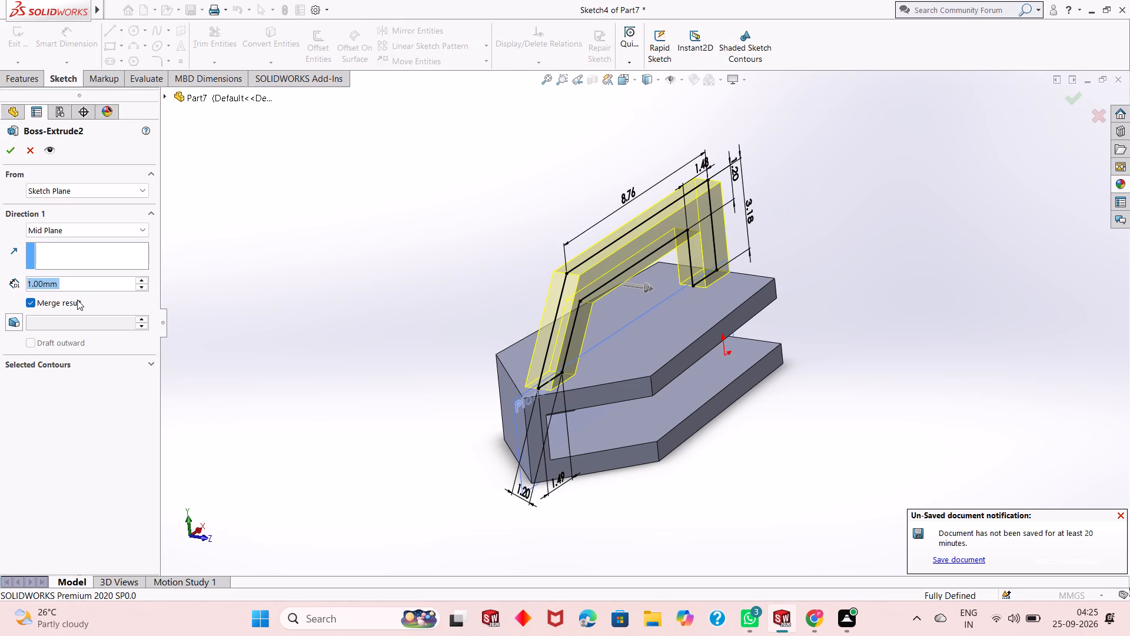
type("1.2")
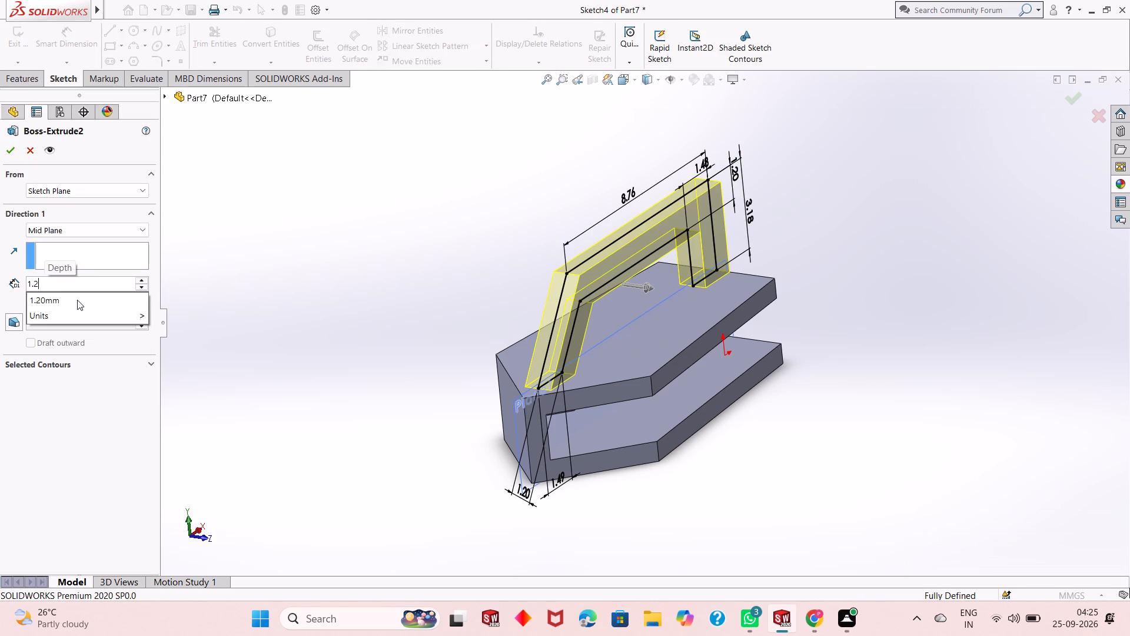
key("Return")
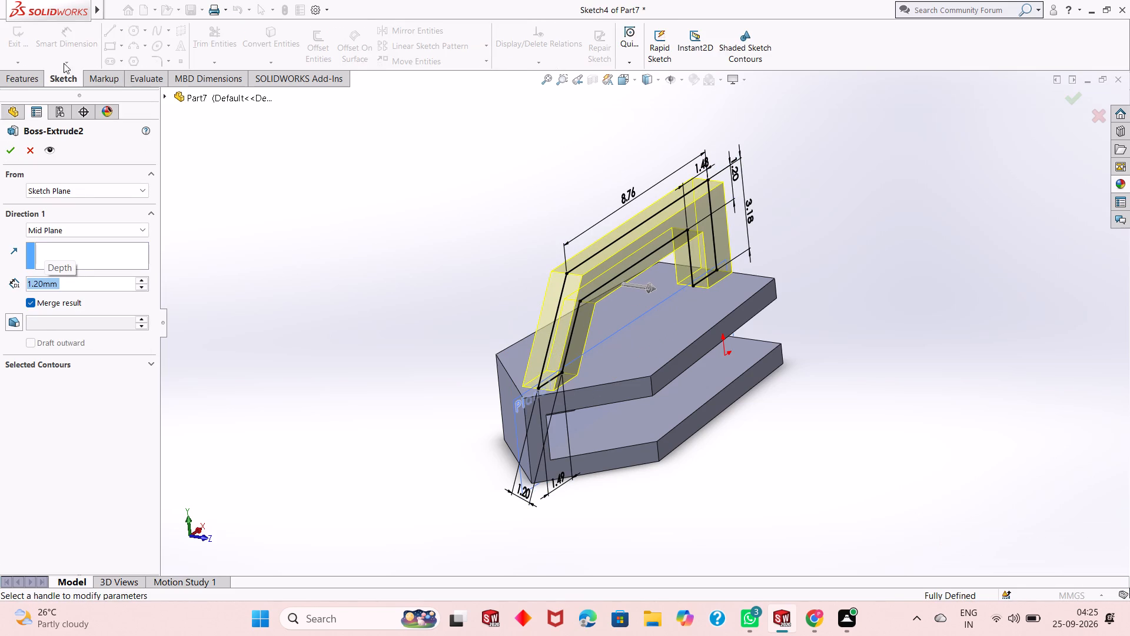
left_click(16, 152)
left_click(395, 223)
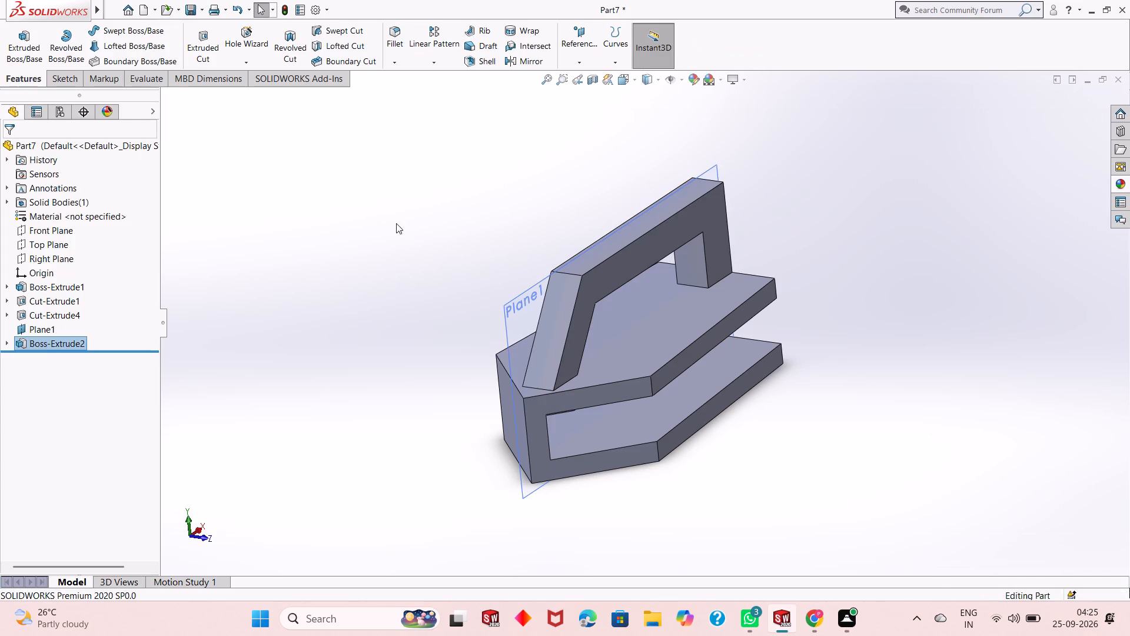
Hide the reference plane Plane1.
middle_click_drag(483, 345, 448, 314)
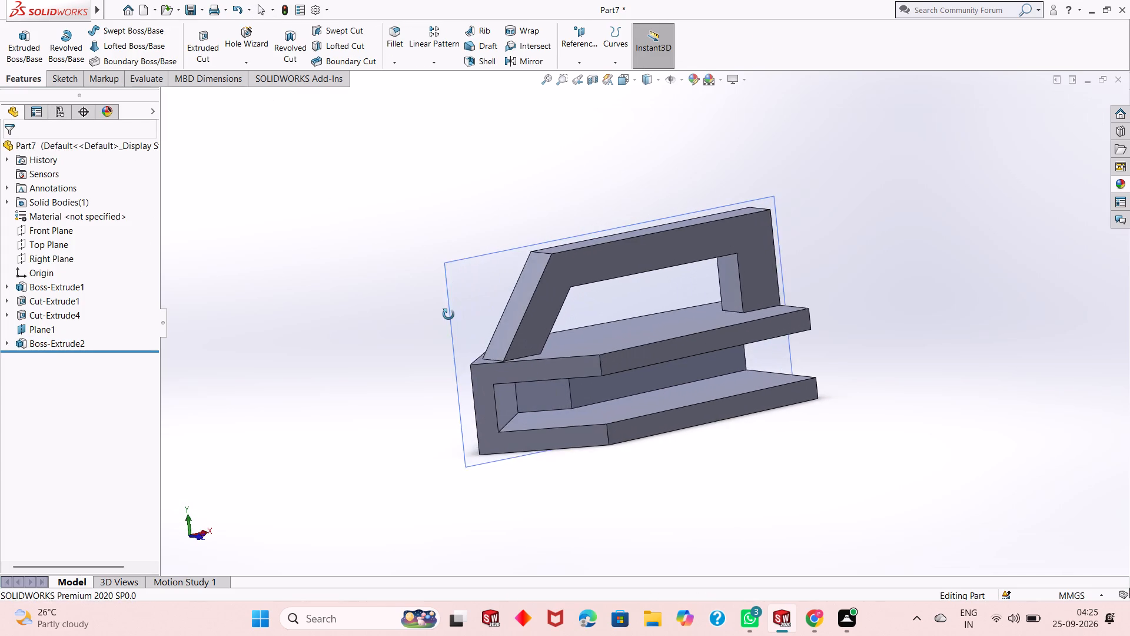
middle_click_drag(448, 314, 441, 337)
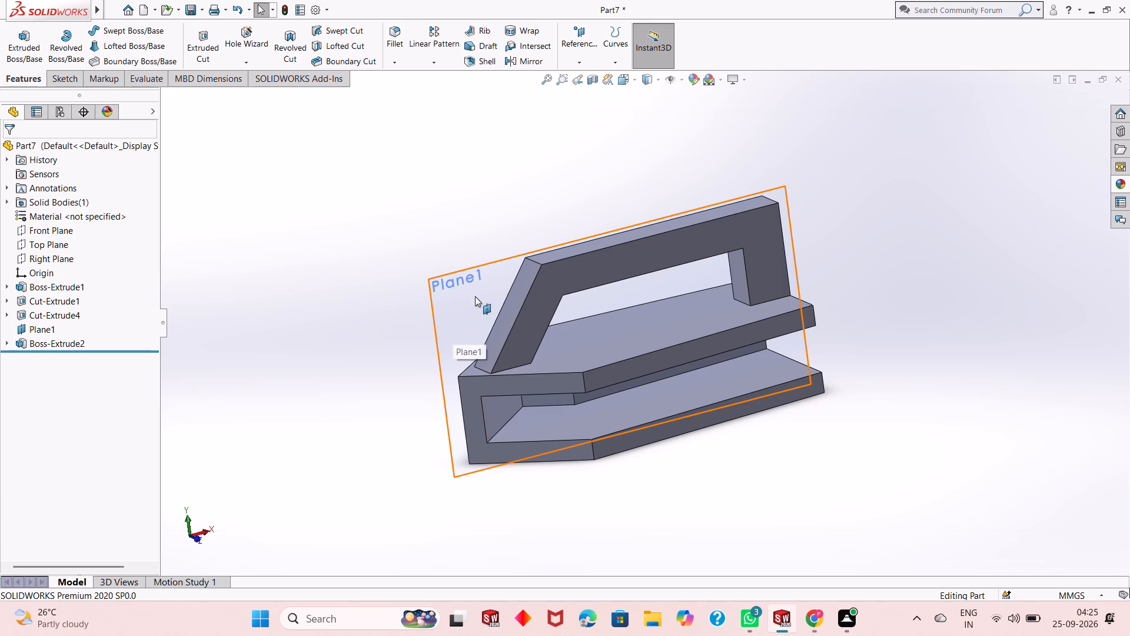
right_click(468, 279)
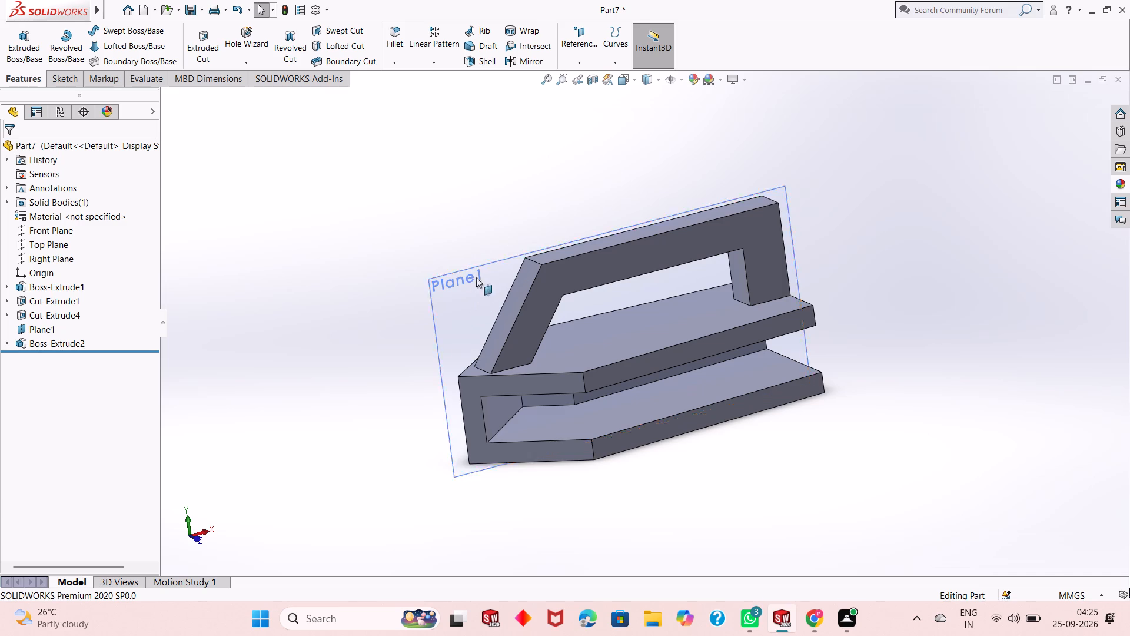
left_click(511, 263)
Start a new sketch on the body's top face beneath the handle and view it face-on.
middle_click_drag(474, 257, 478, 259)
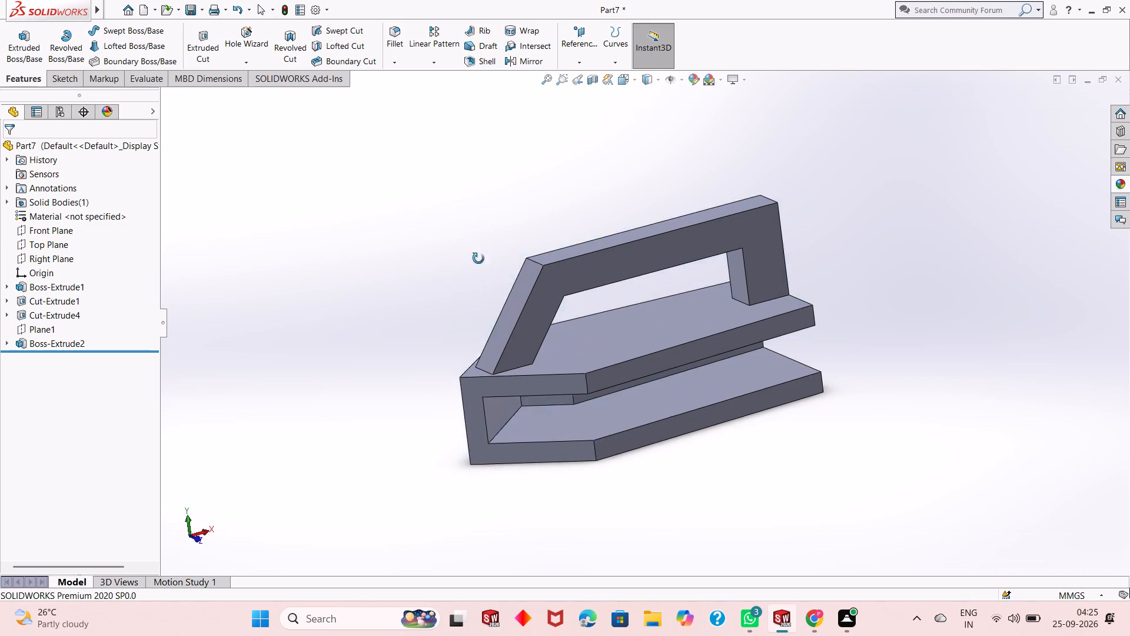
middle_click_drag(478, 259, 477, 223)
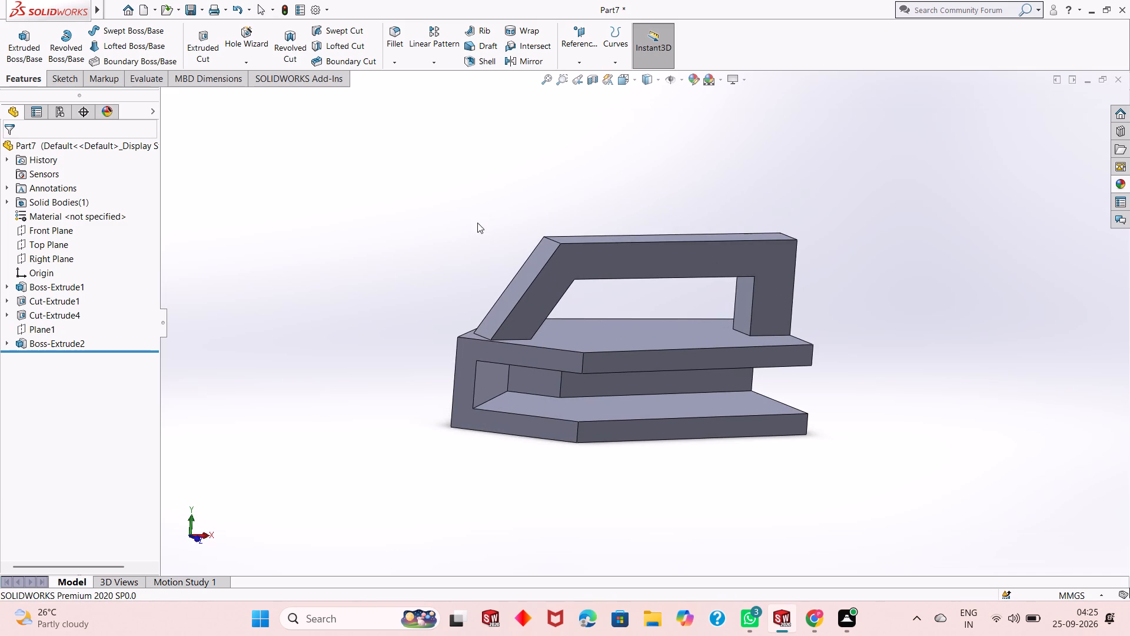
middle_click(520, 214)
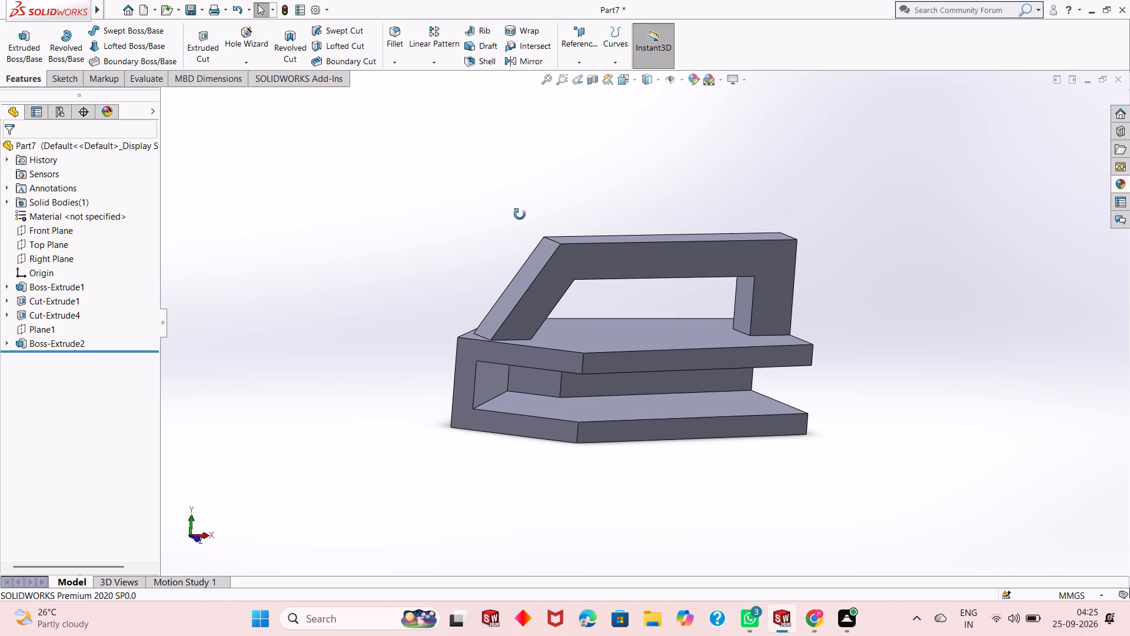
left_click(679, 334)
left_click(732, 298)
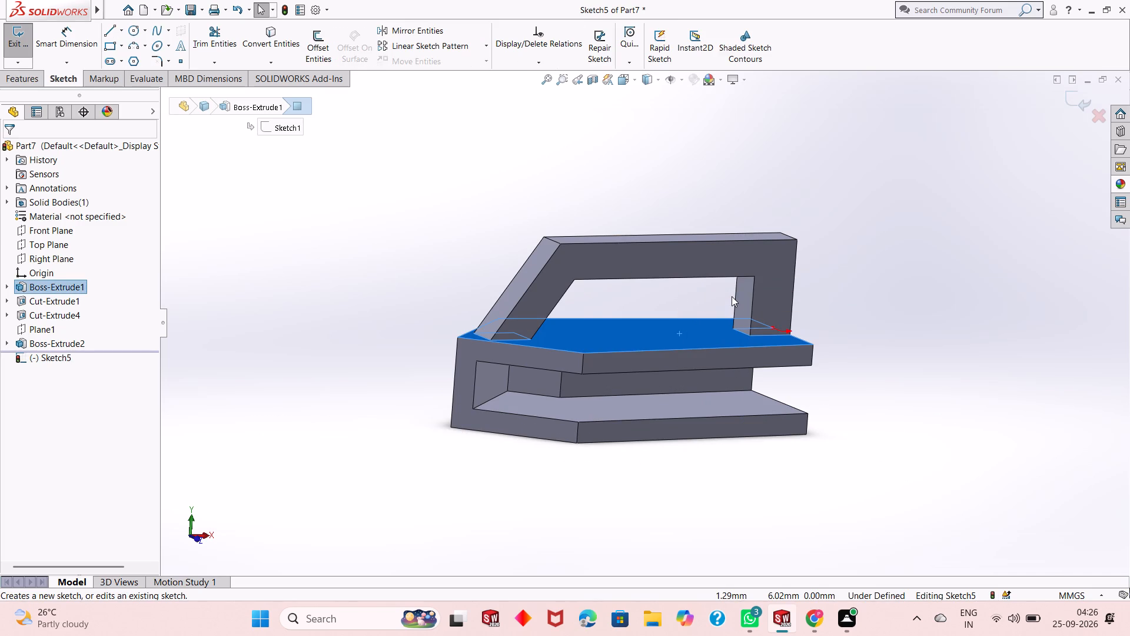
key("ctrl+8")
key("Escape")
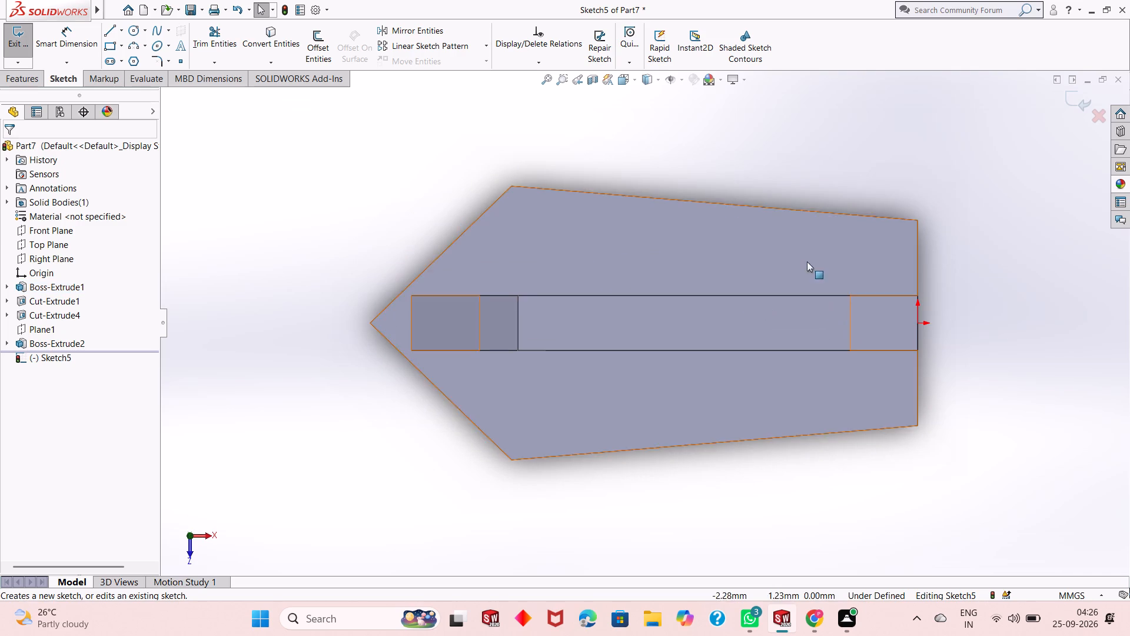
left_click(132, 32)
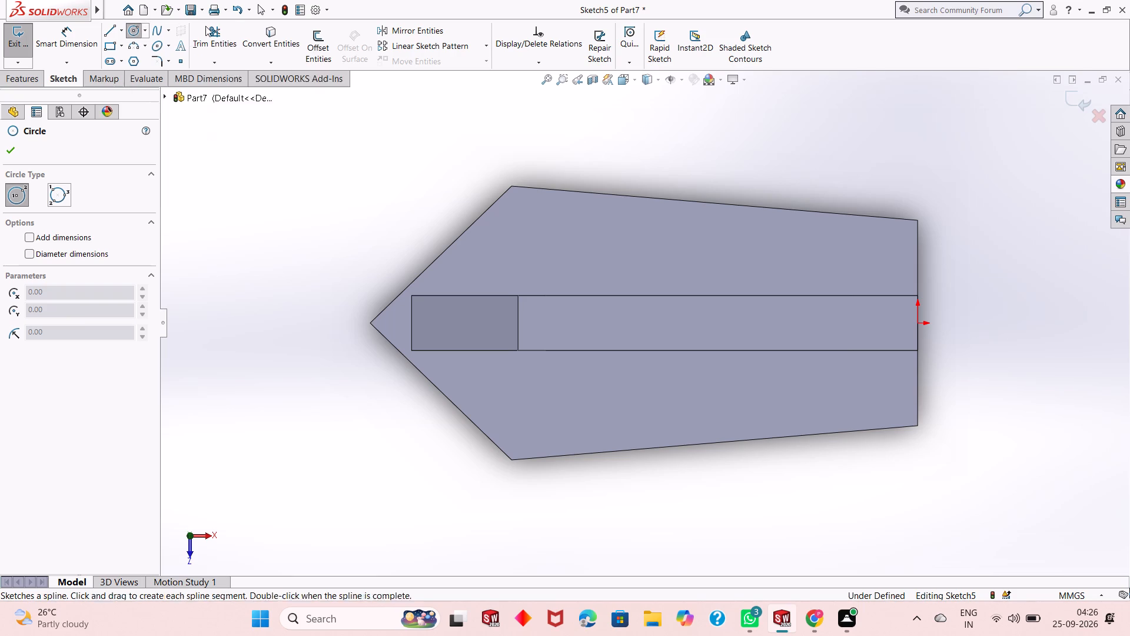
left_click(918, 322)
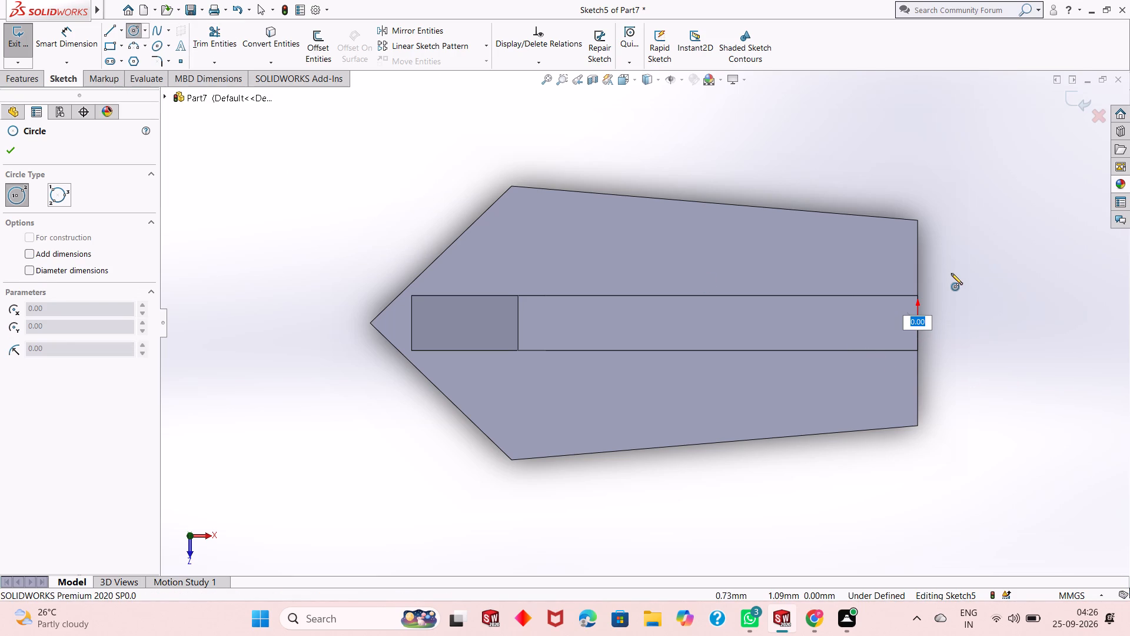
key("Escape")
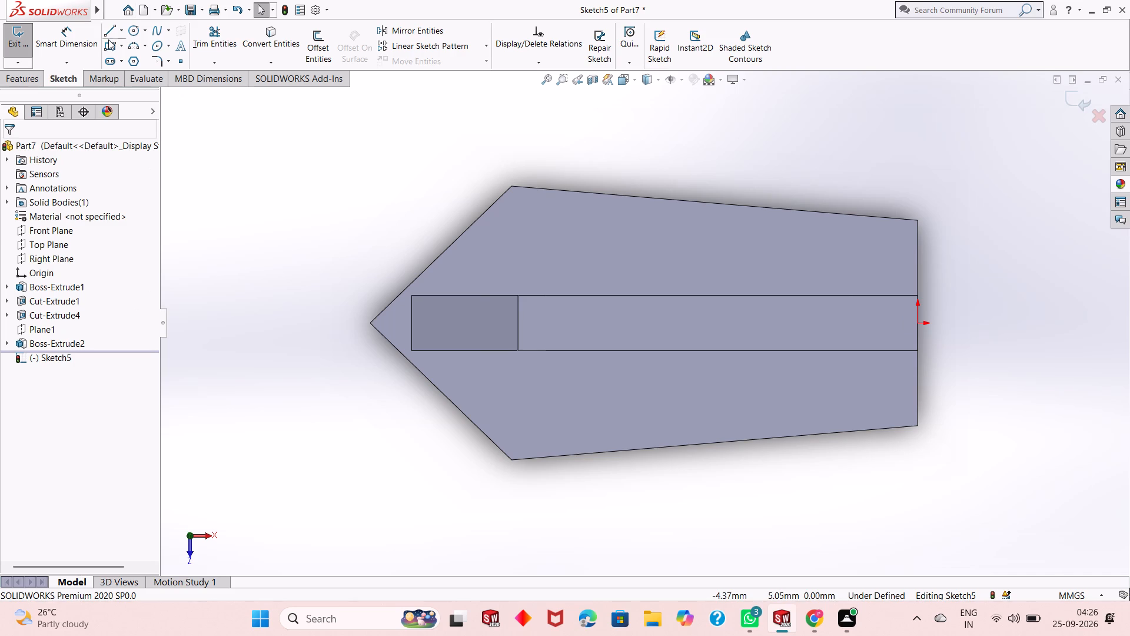
Sketch a circle with a radius of about 1.43 mm, centred on the origin at the body's flat end.
left_click(131, 29)
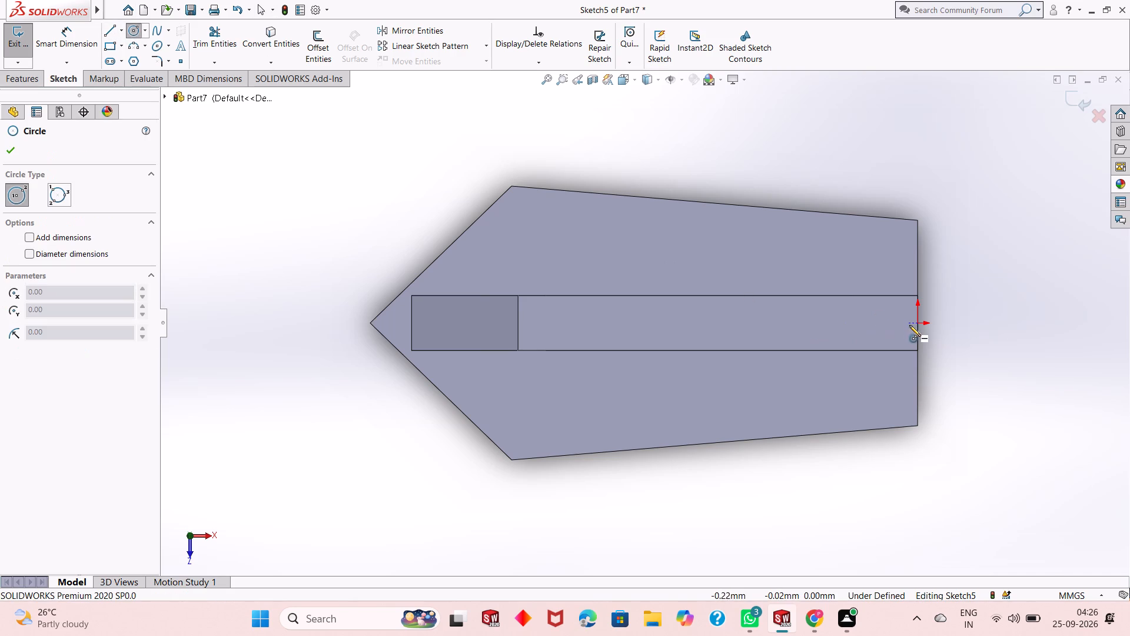
left_click(916, 324)
left_click(945, 264)
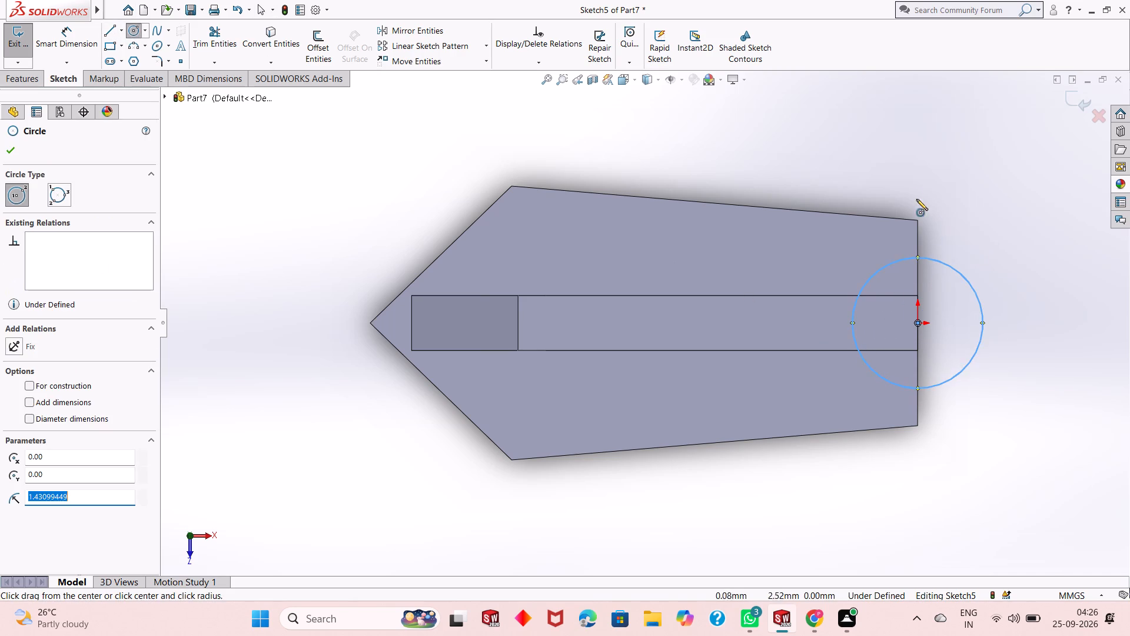
right_click(887, 131)
left_click(904, 143)
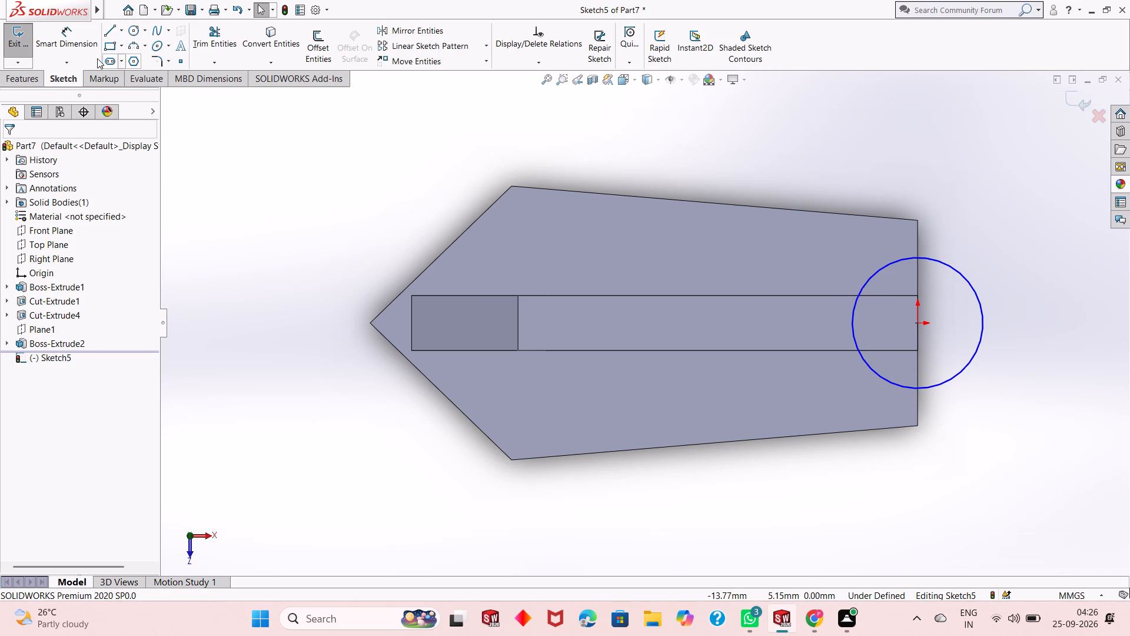
Dimension the circle's diameter as 3.5 mm and end dimensioning.
left_click(83, 40)
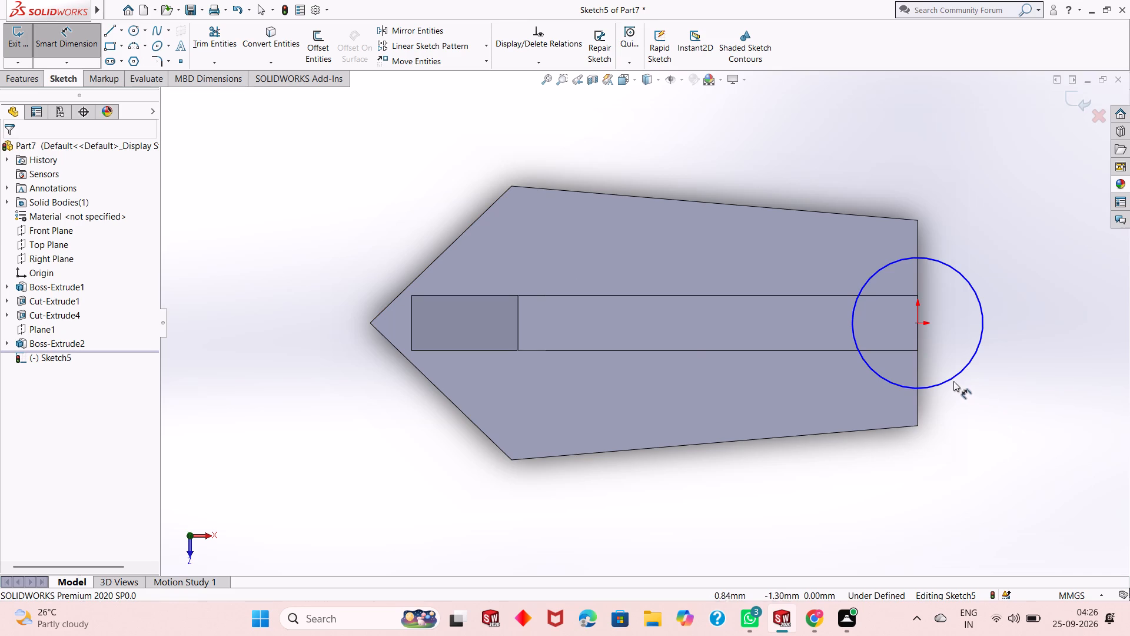
left_click(950, 380)
left_click(803, 499)
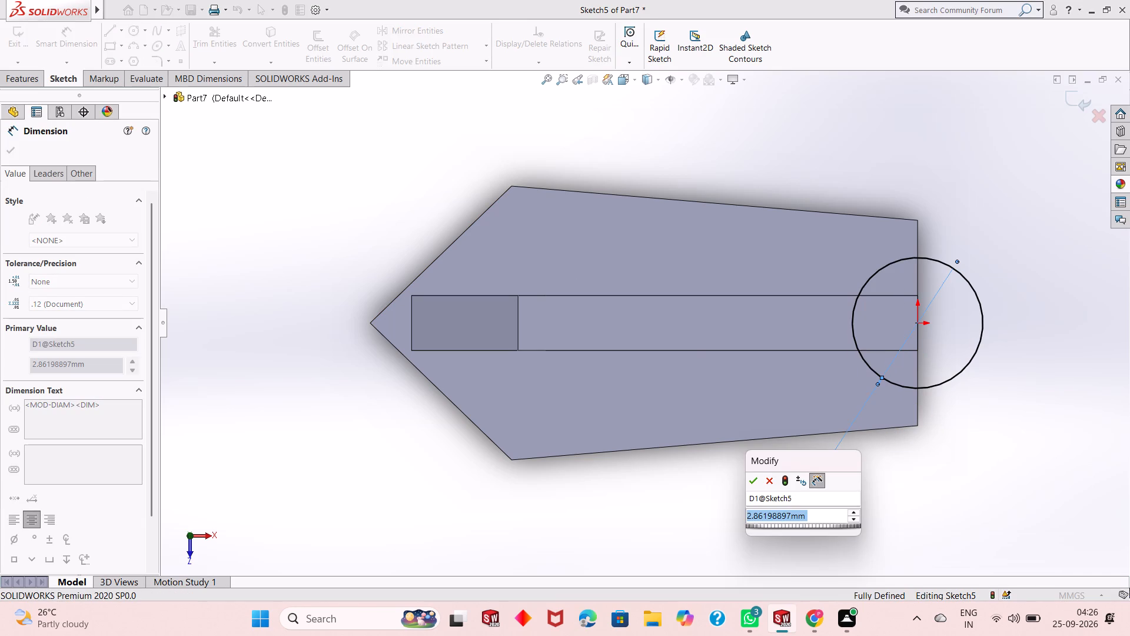
type("3.5")
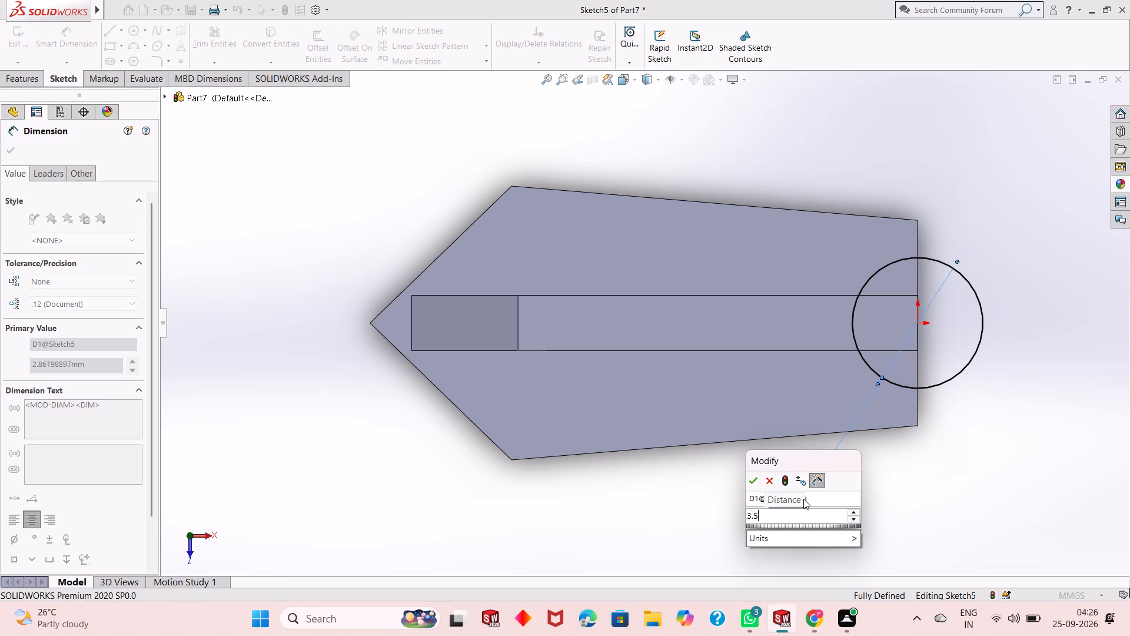
key("Return")
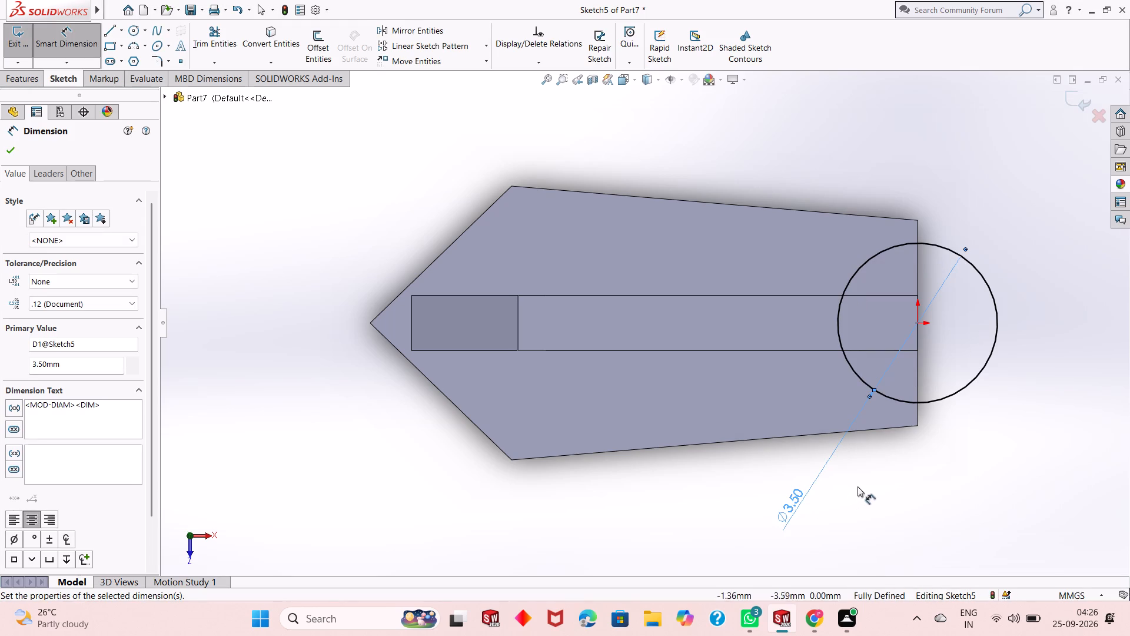
scroll(766, 350, "up", 4)
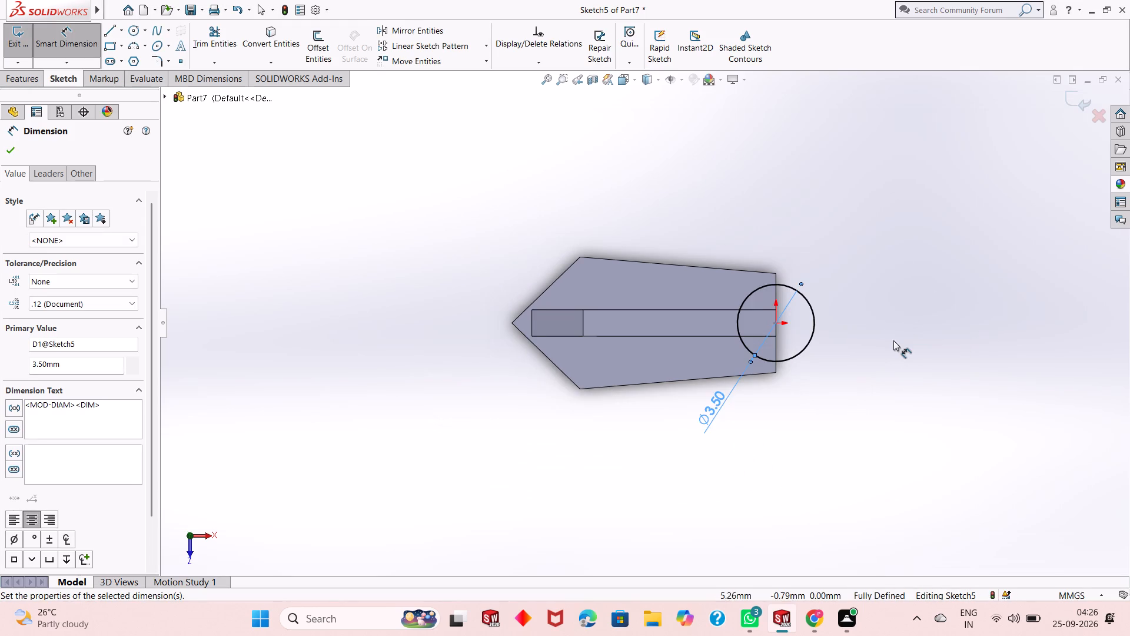
scroll(893, 340, "down", 1)
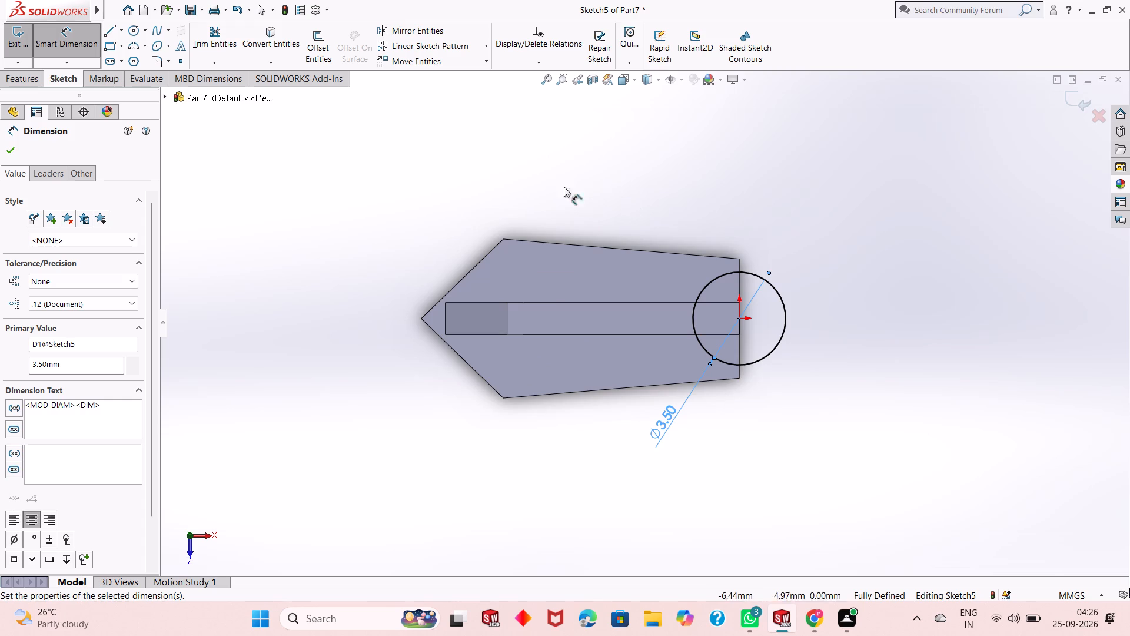
left_click(3, 148)
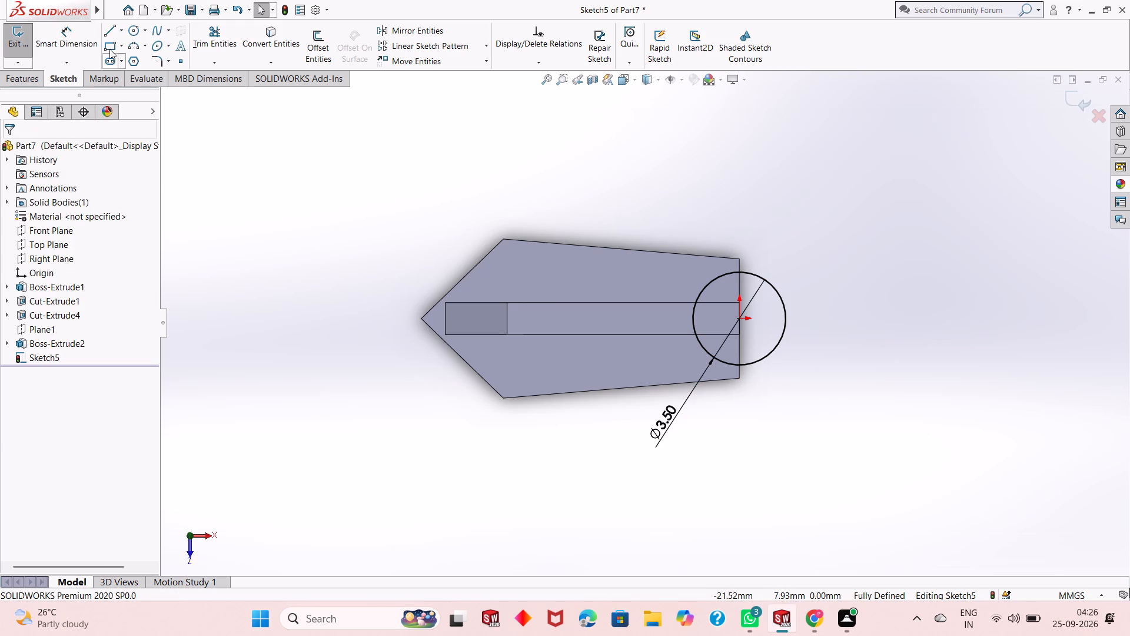
Sketch a second circle with a radius of about 1.58 mm, centred about 8.48 mm horizontally beyond the body's flat end, level with the origin.
left_click(134, 30)
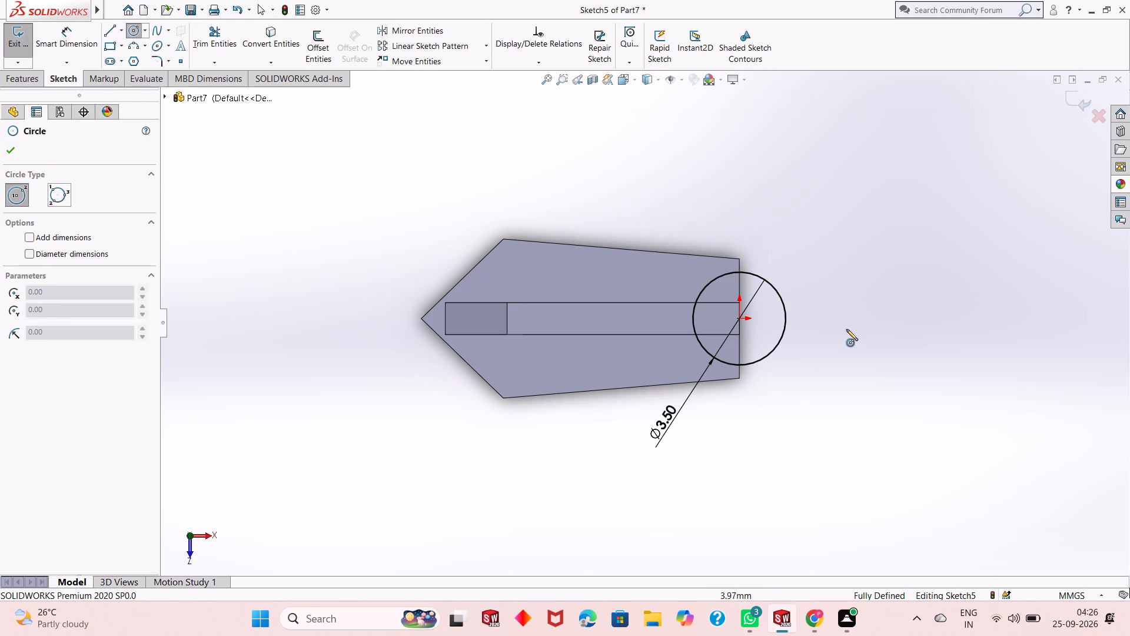
left_click(964, 318)
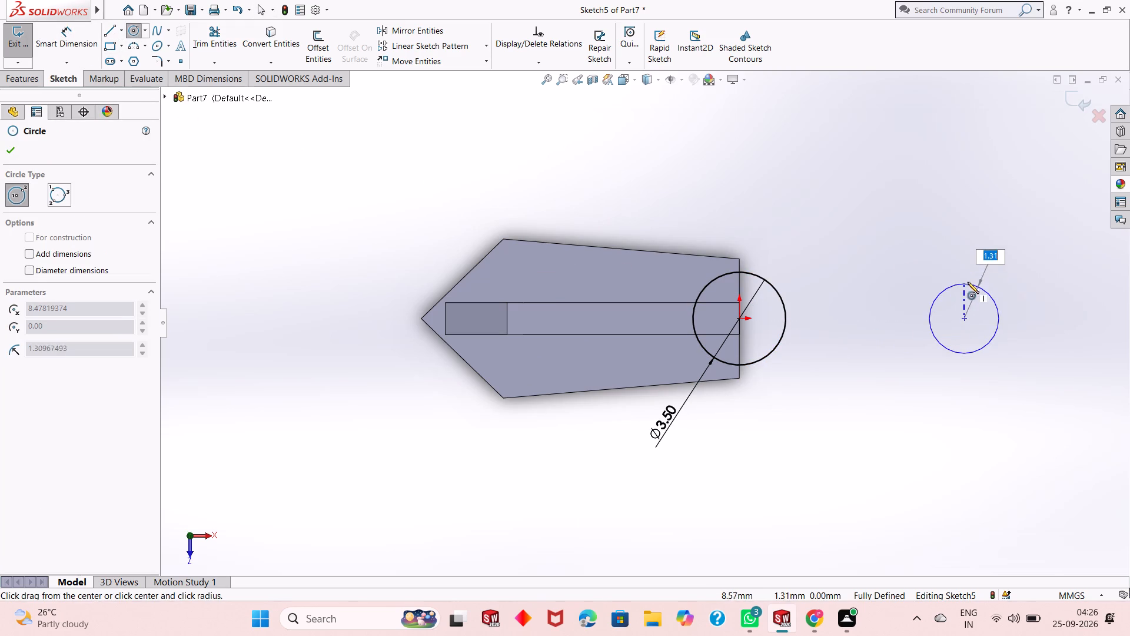
left_click(972, 277)
right_click(791, 206)
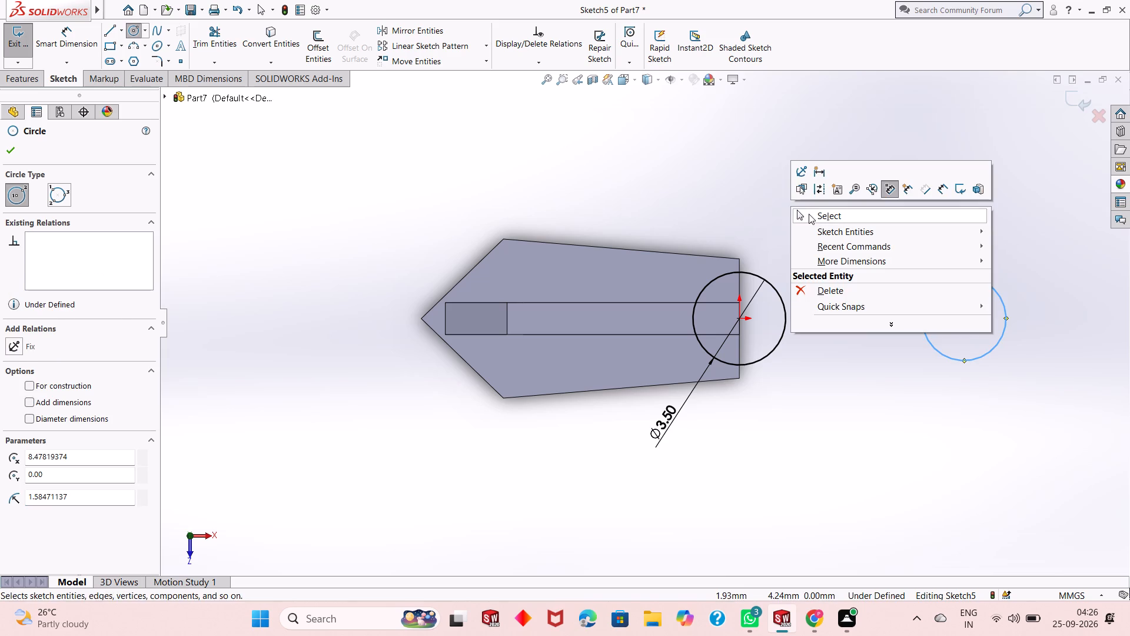
left_click(809, 214)
Dimension the second circle's diameter as 4.5 mm and end dimensioning.
left_click(66, 45)
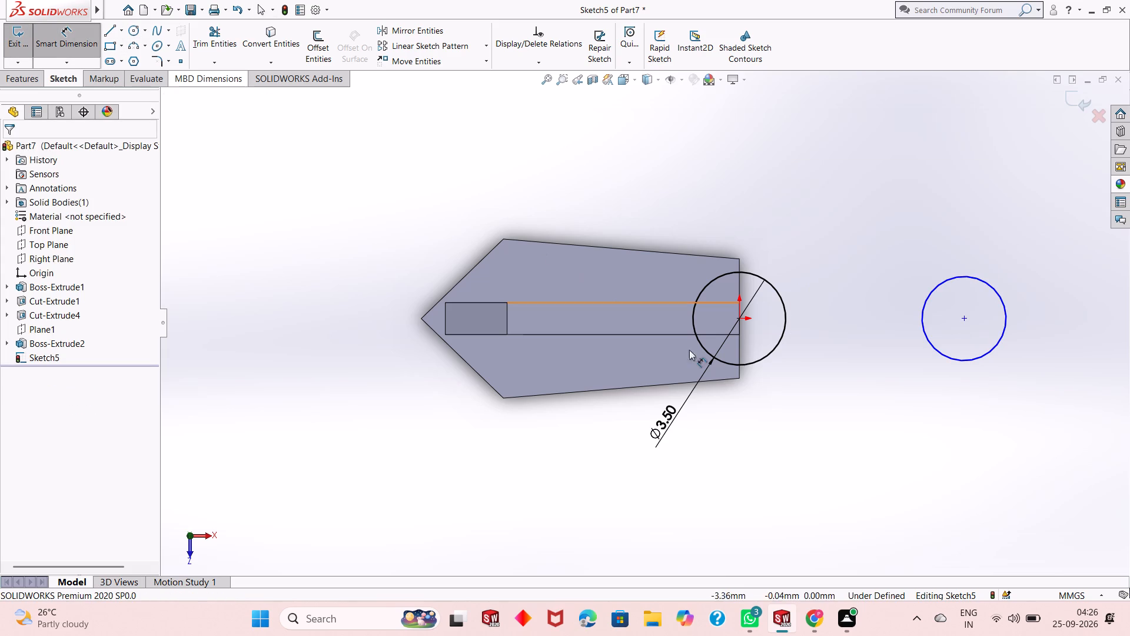
left_click(938, 349)
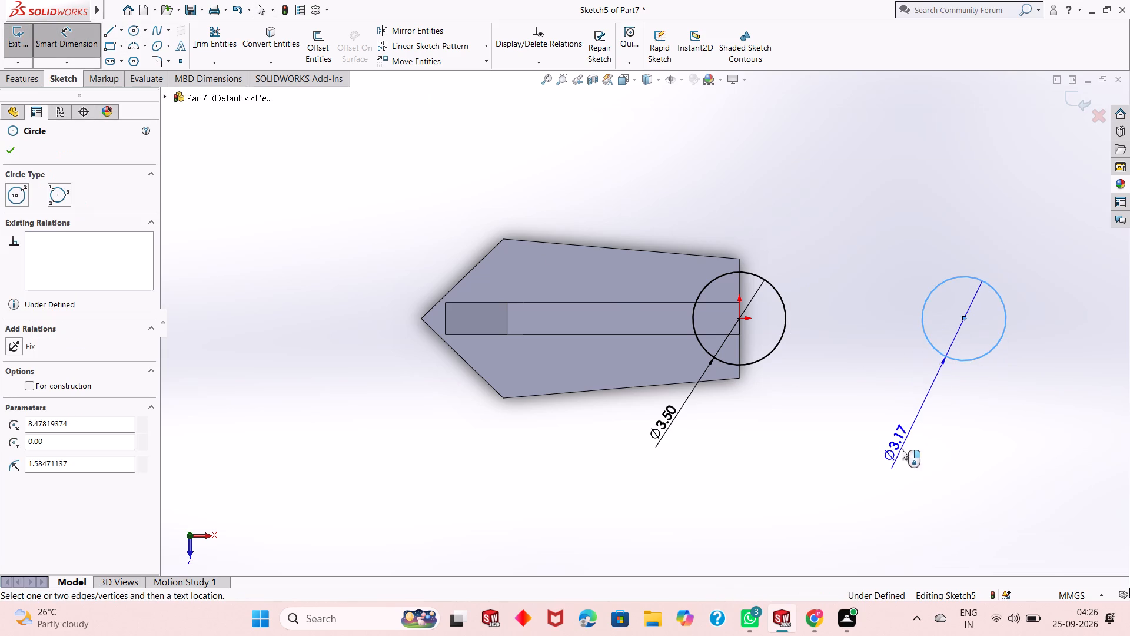
left_click(890, 475)
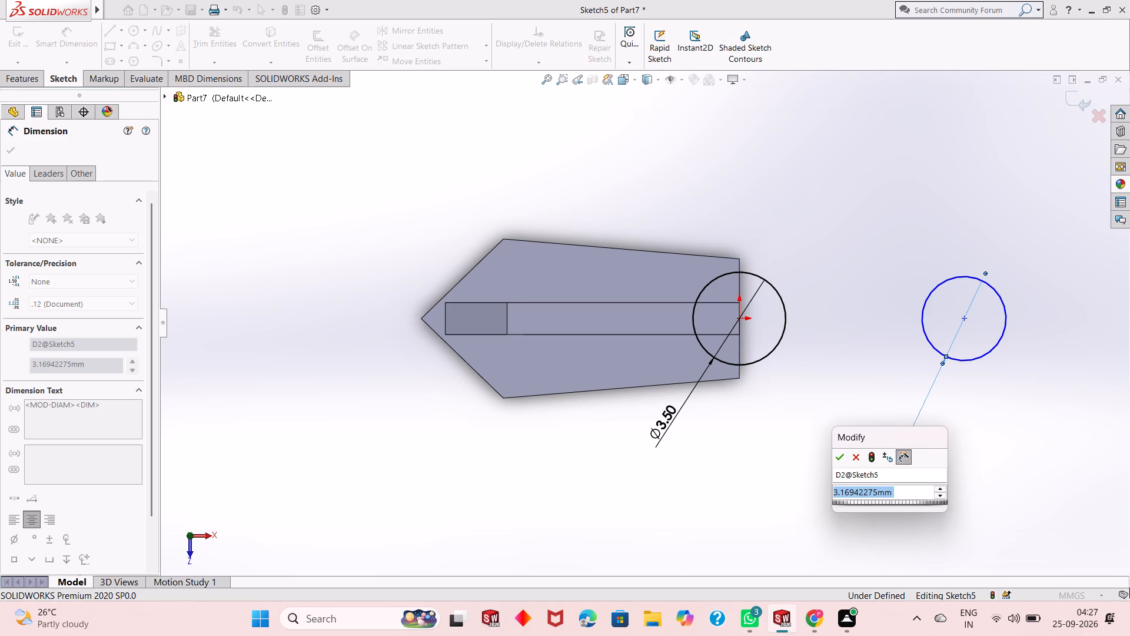
type("4.5")
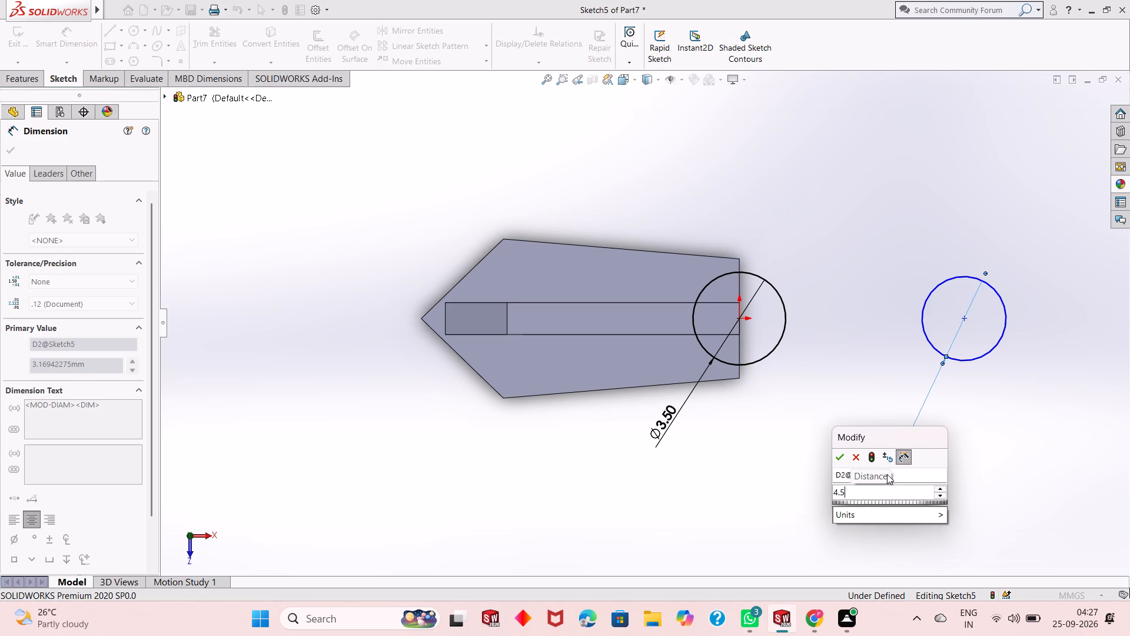
key("Return")
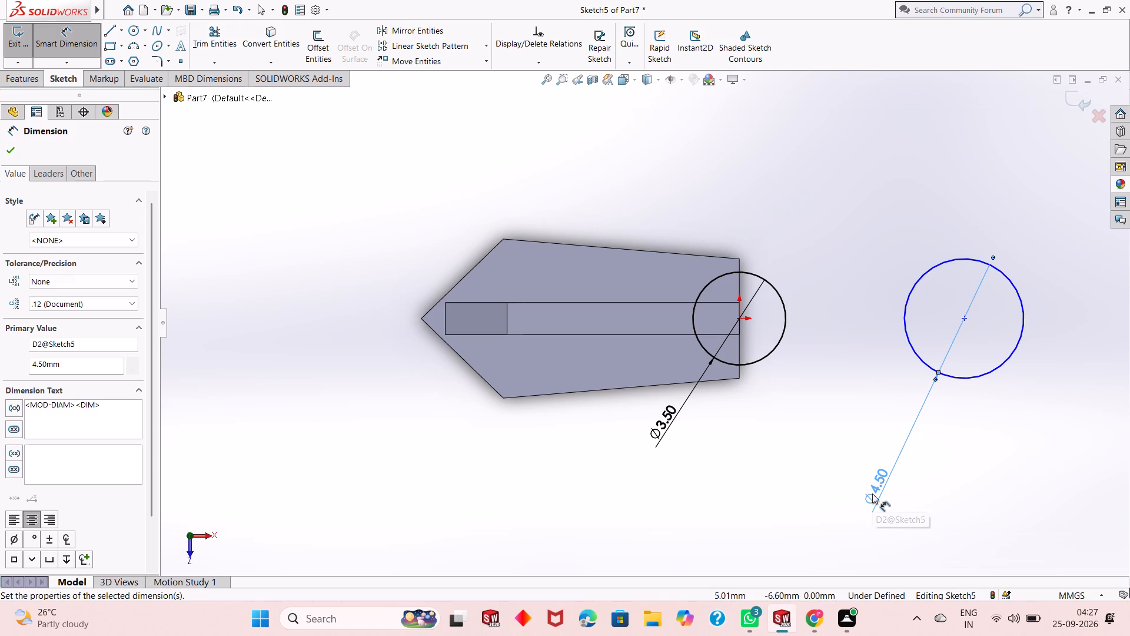
right_click(872, 493)
left_click(916, 499)
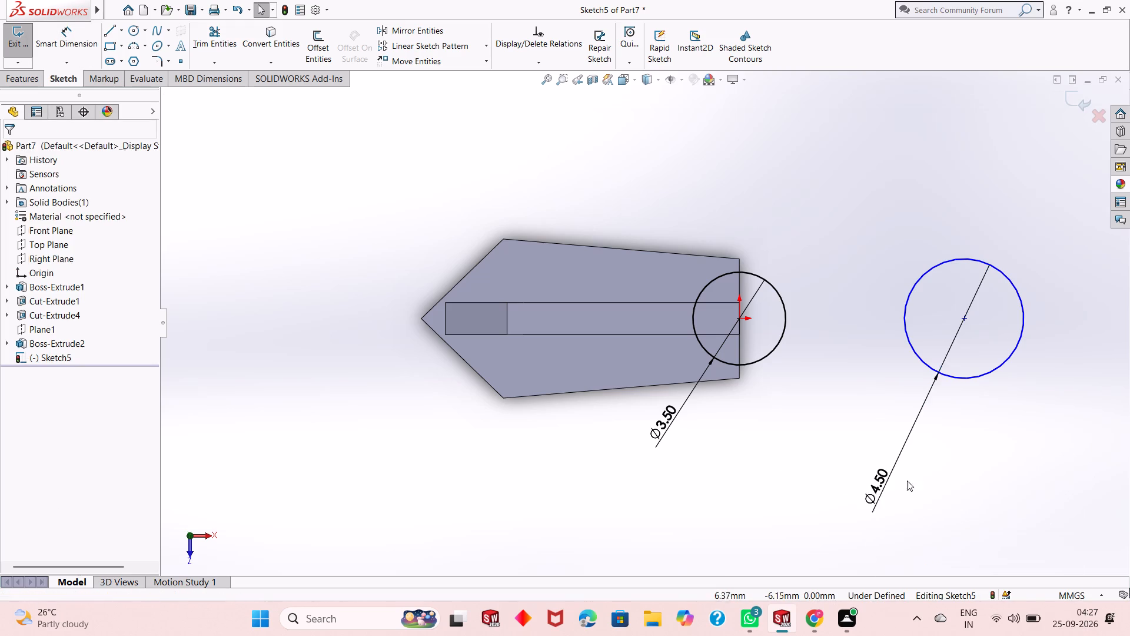
Set the diameter of the second circle, away from the body, to 9 mm.
double_click(880, 486)
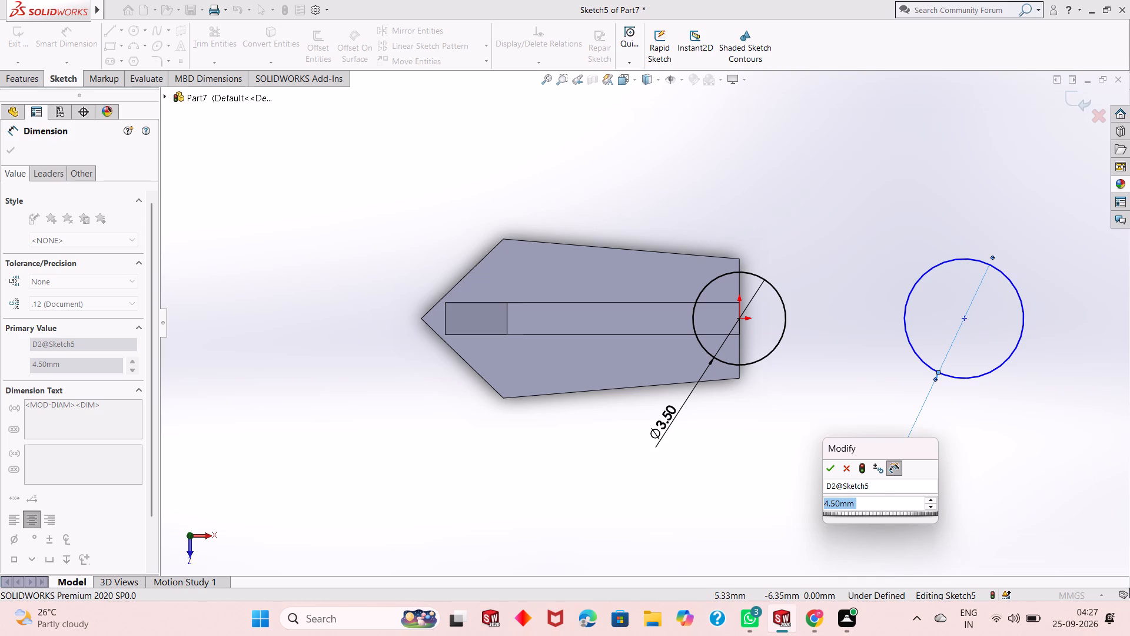
key("9")
key("Return")
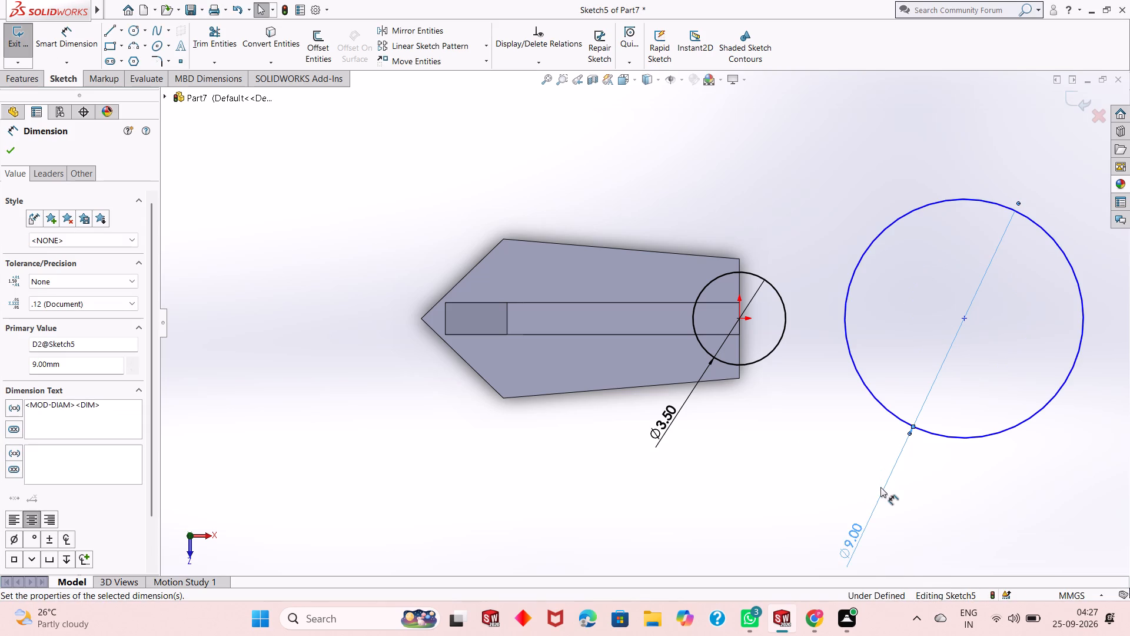
Set the diameter of the circle centred on the origin to 7 mm.
double_click(666, 430)
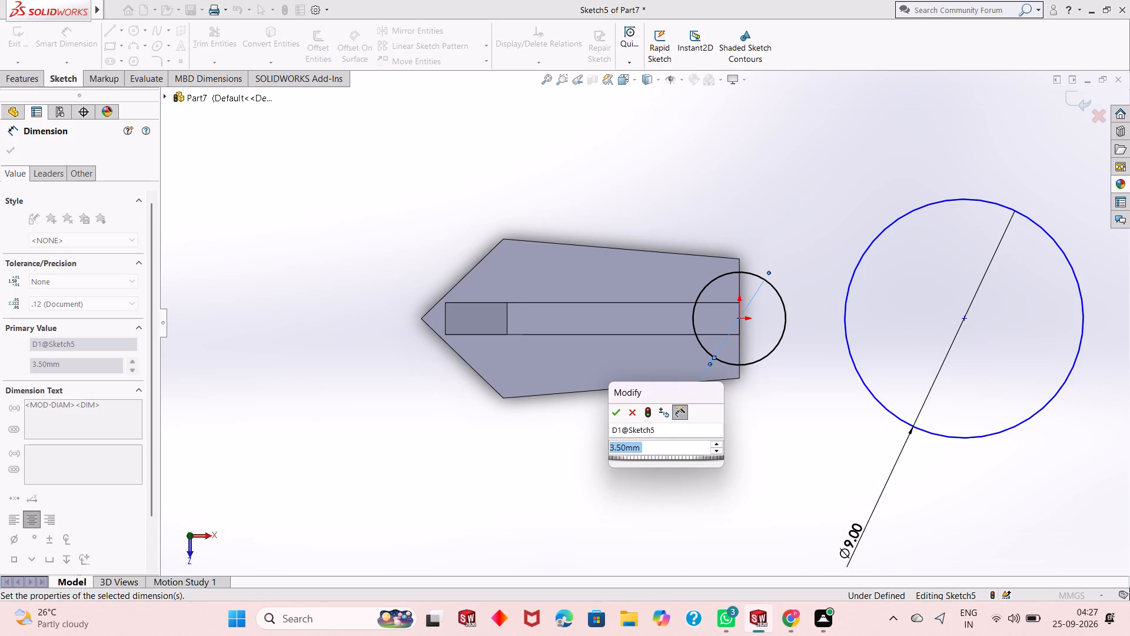
key("7")
key("Return")
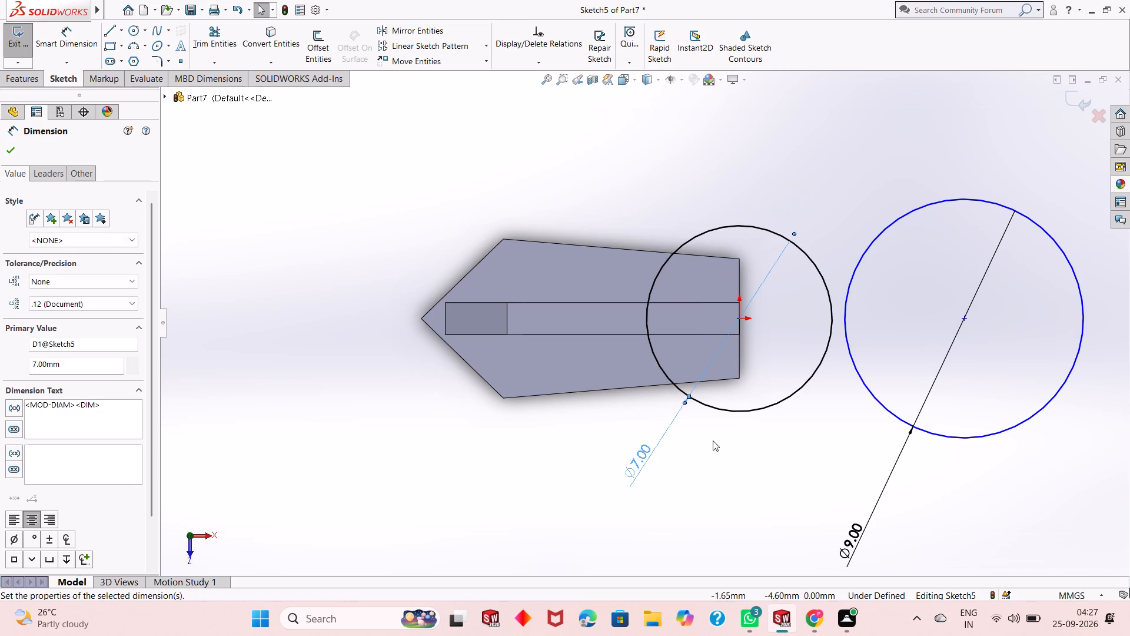
Dimension the horizontal distance between the two circles' centres as 10 mm.
scroll(778, 425, "up", 2)
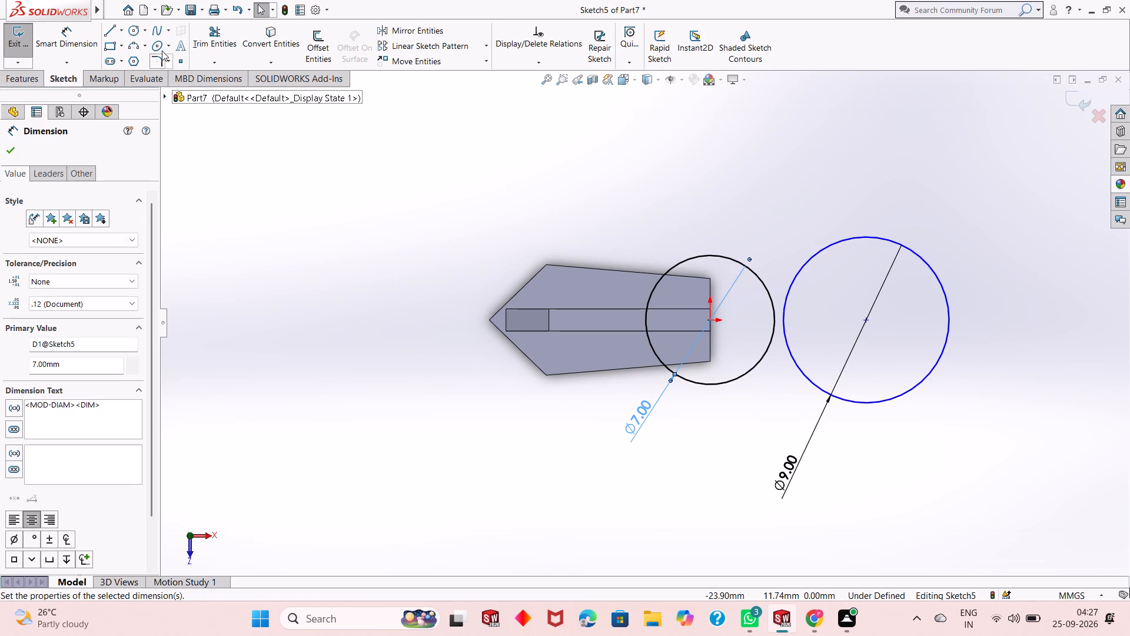
left_click(88, 39)
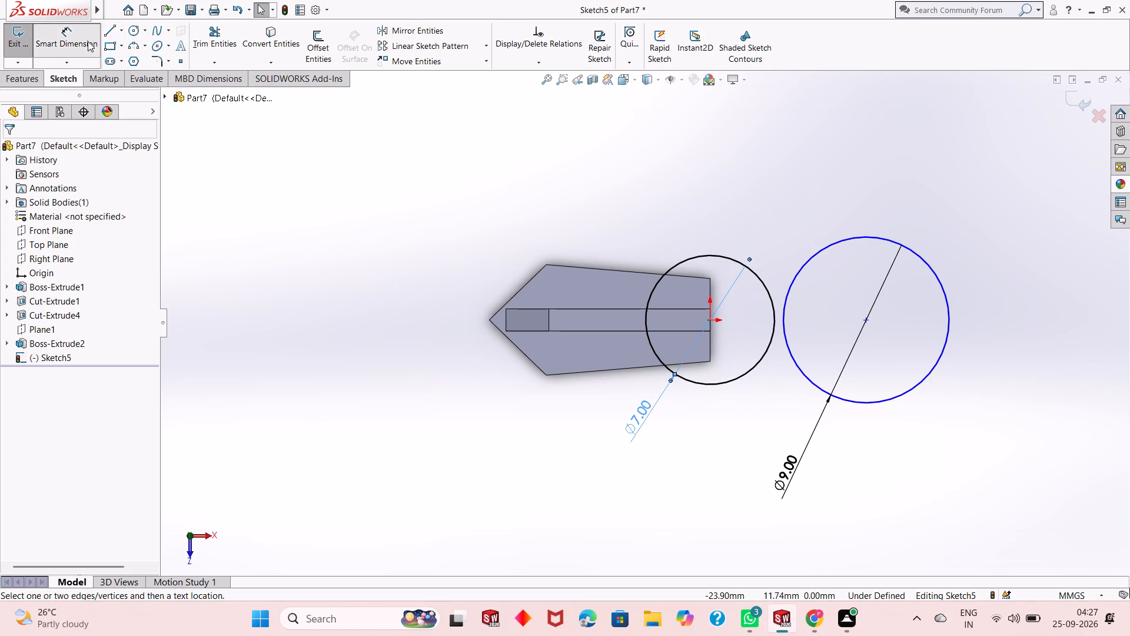
left_click(866, 323)
left_click(709, 321)
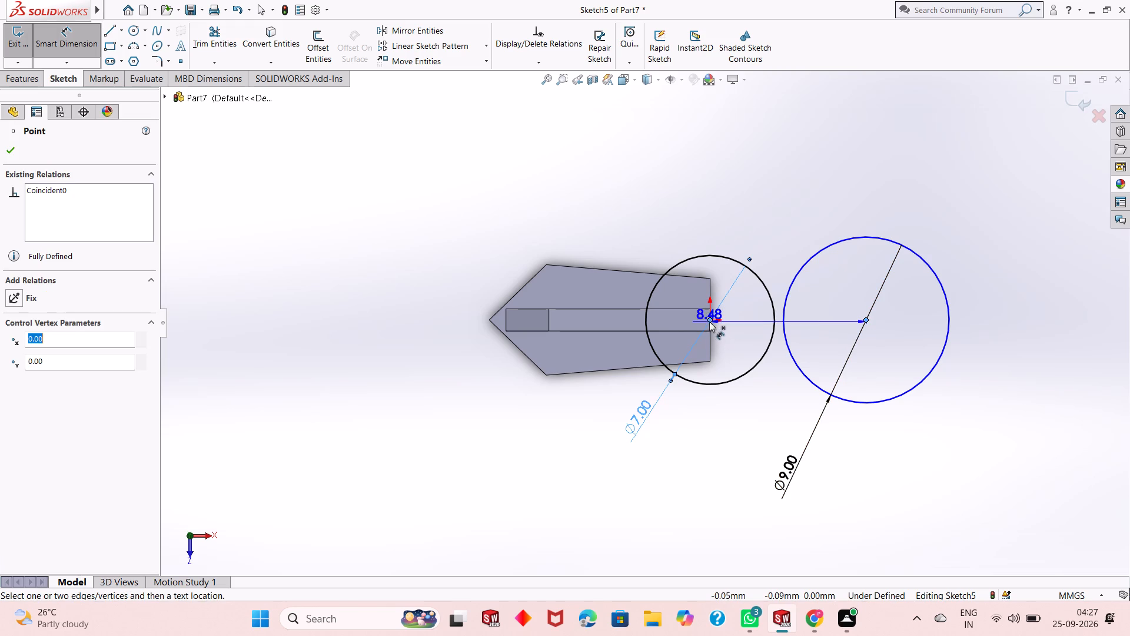
left_click(716, 488)
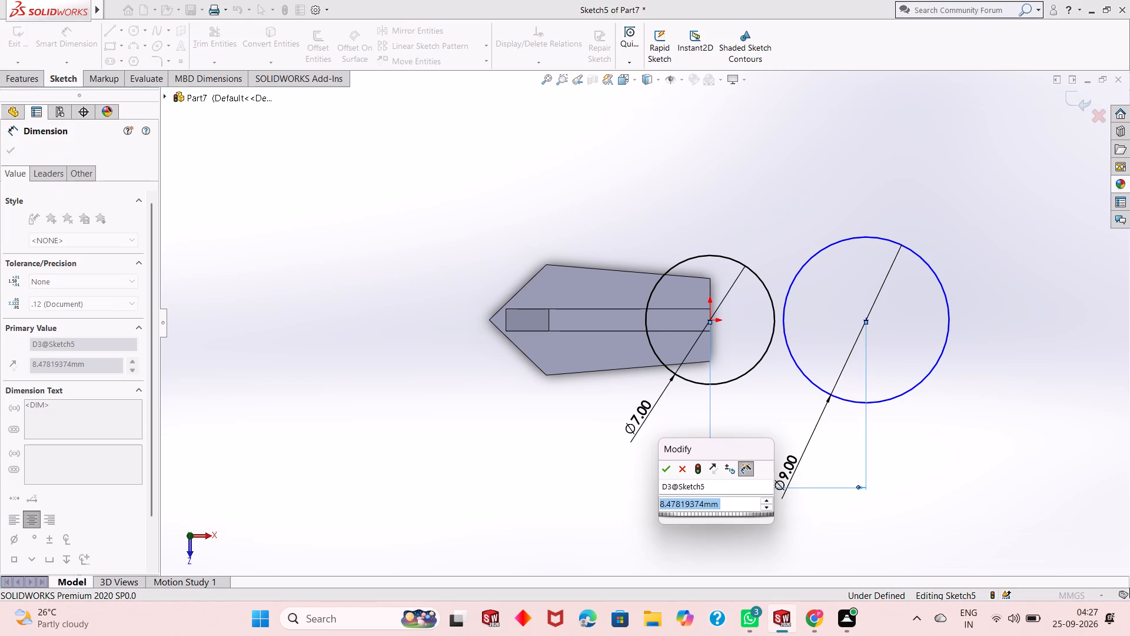
type("10")
key("Return")
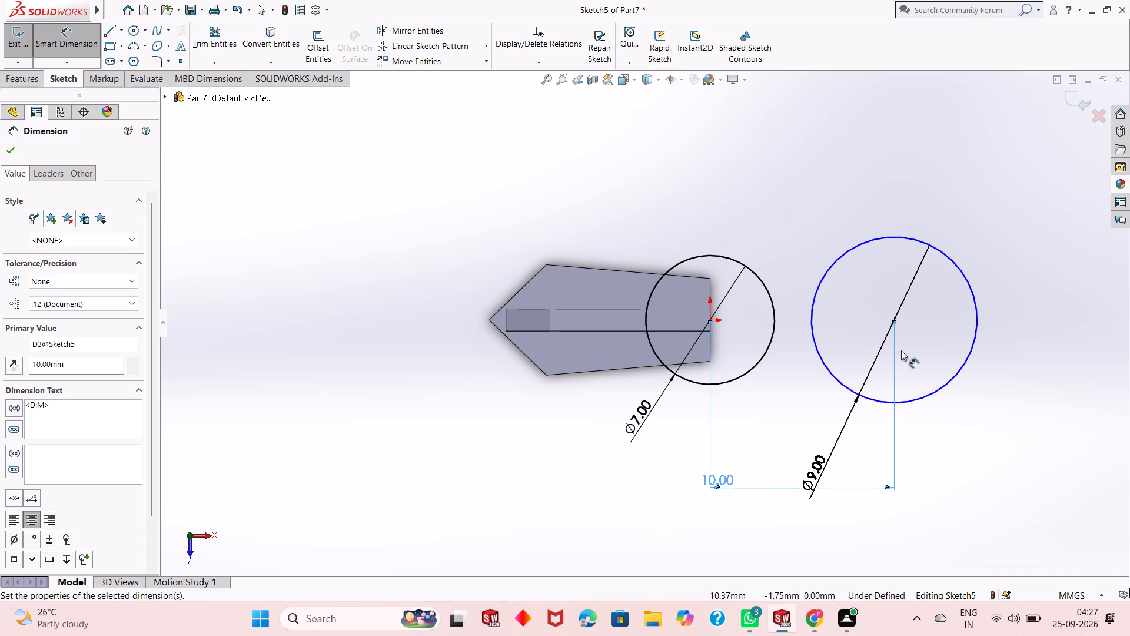
Dimension the vertical distance from the 9 mm circle's centre to the lower corner of the body's flat end, keeping the proposed value.
left_click(892, 320)
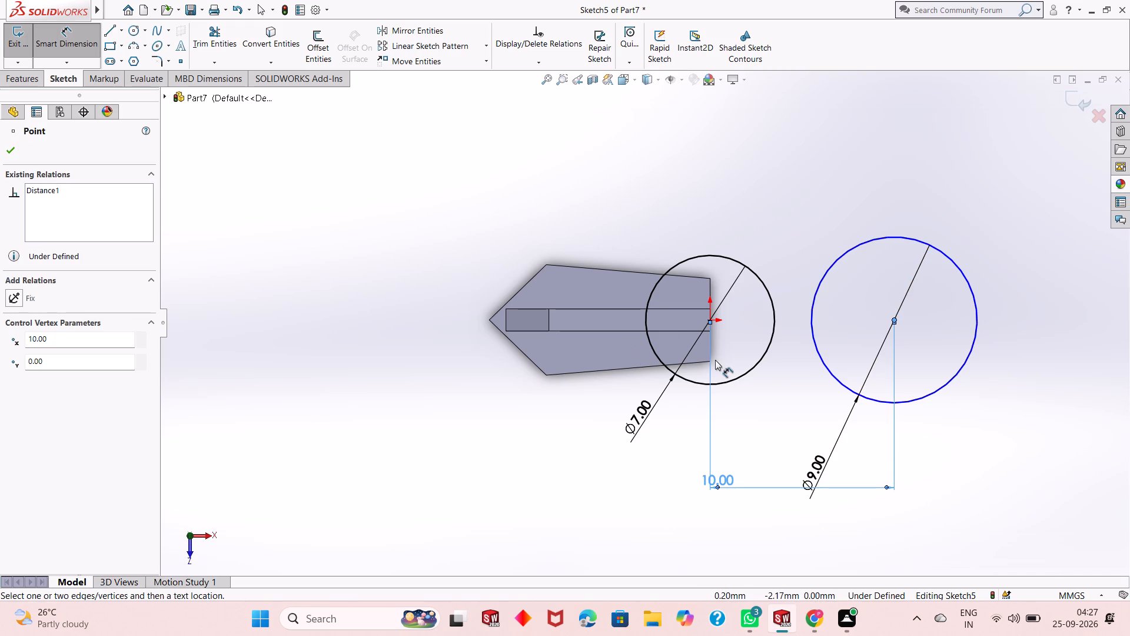
left_click(712, 363)
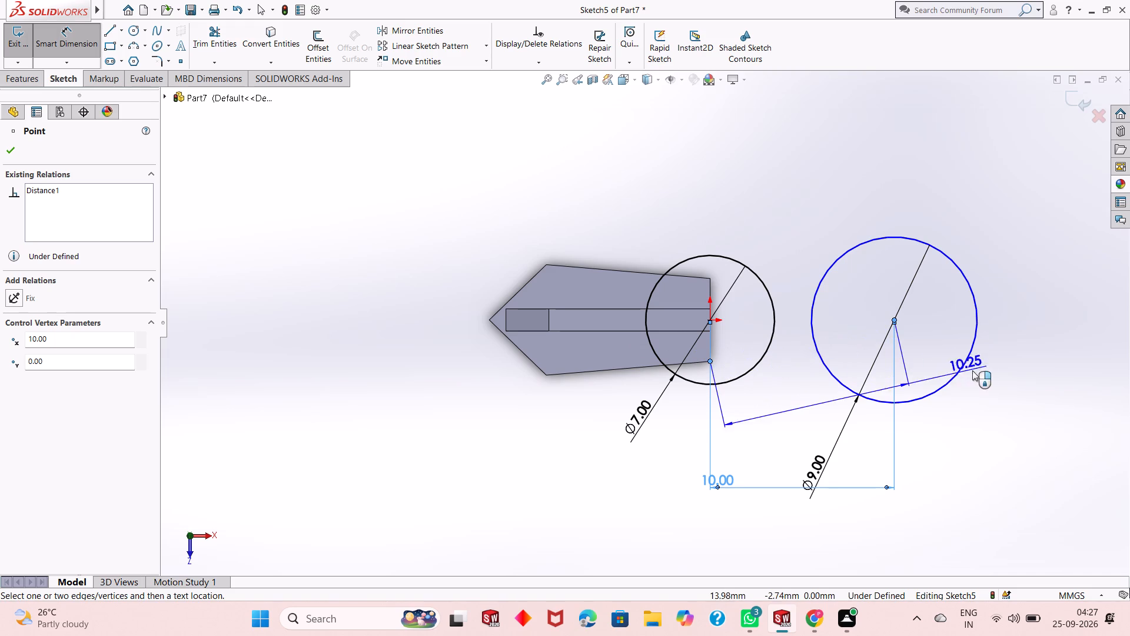
left_click(1012, 349)
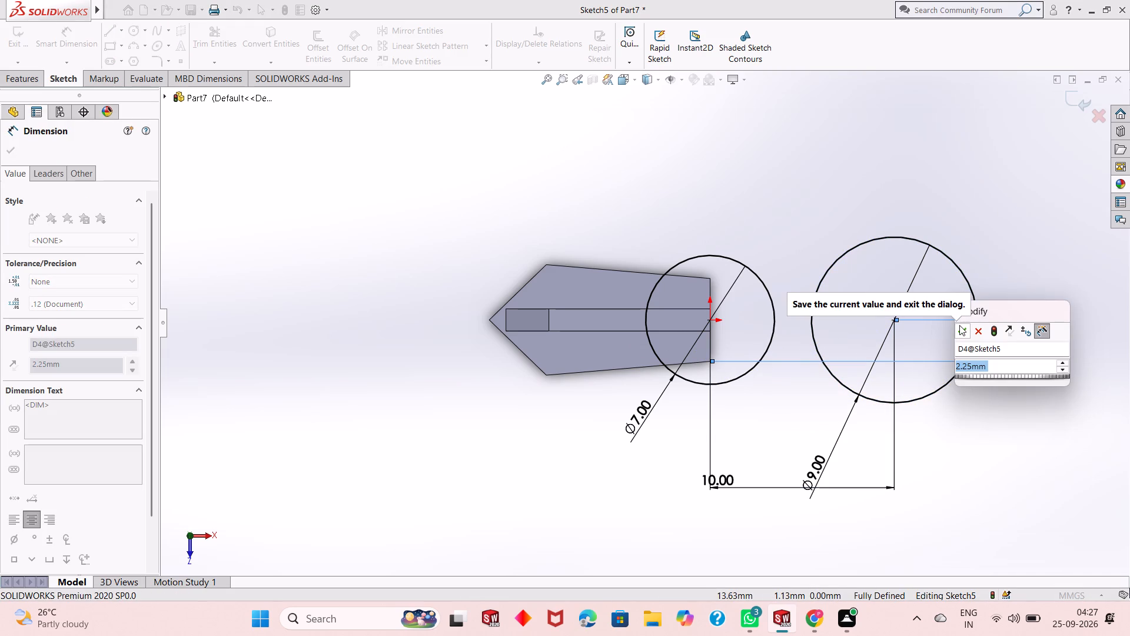
left_click(959, 325)
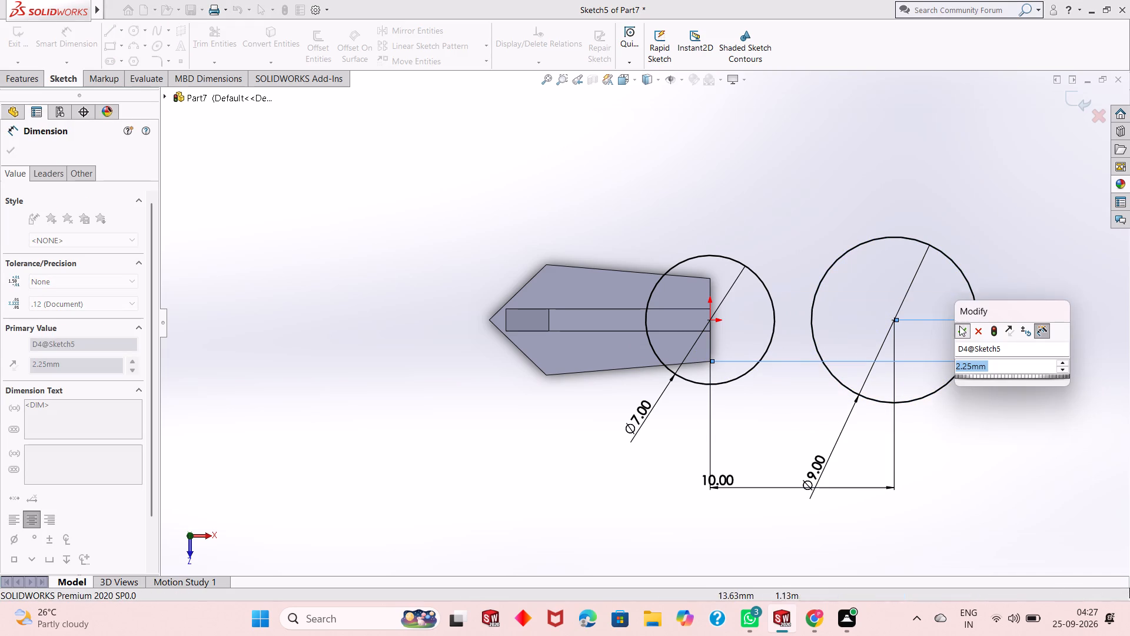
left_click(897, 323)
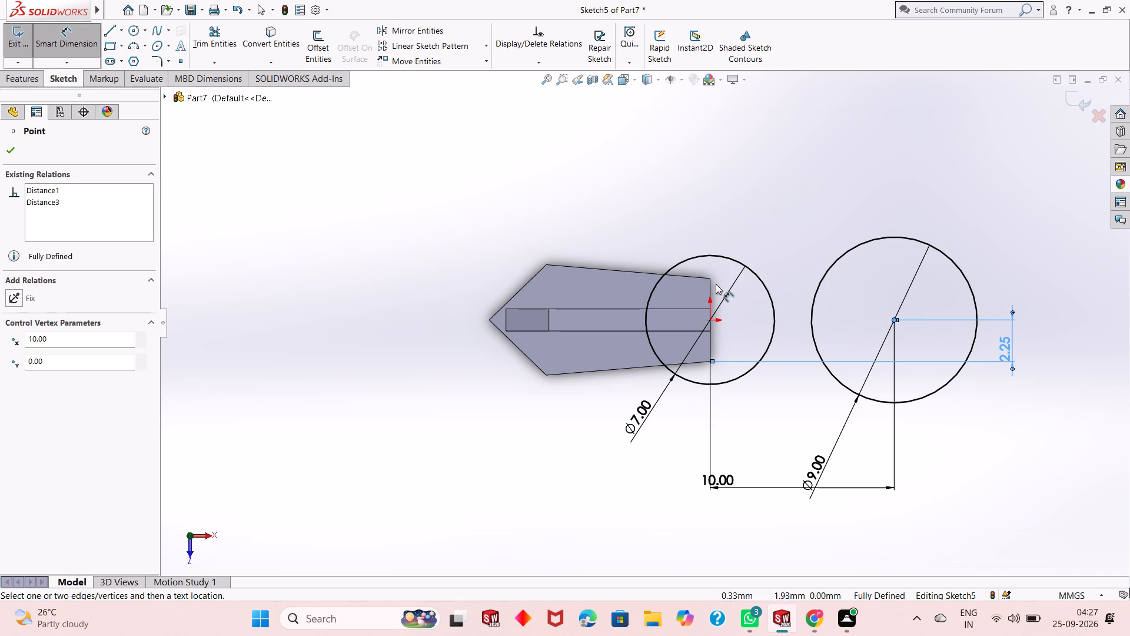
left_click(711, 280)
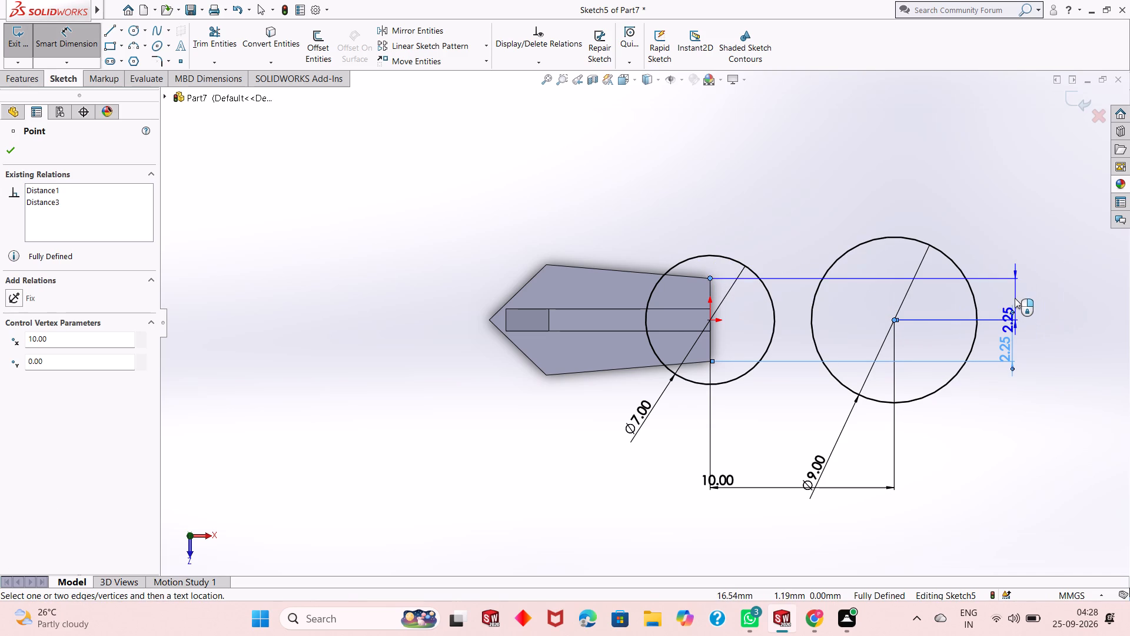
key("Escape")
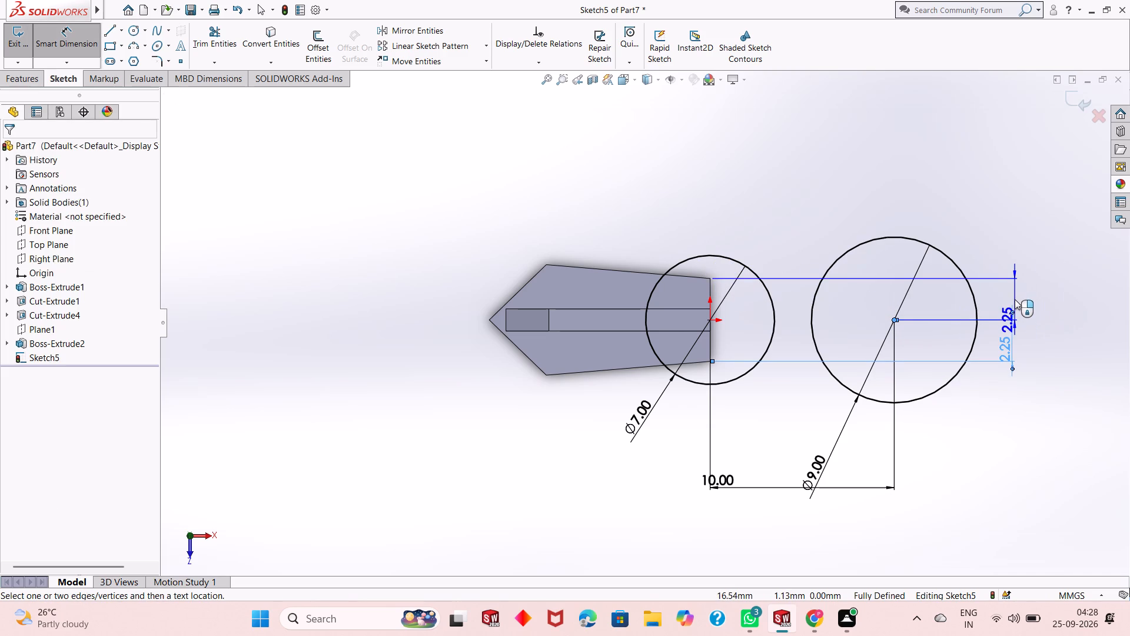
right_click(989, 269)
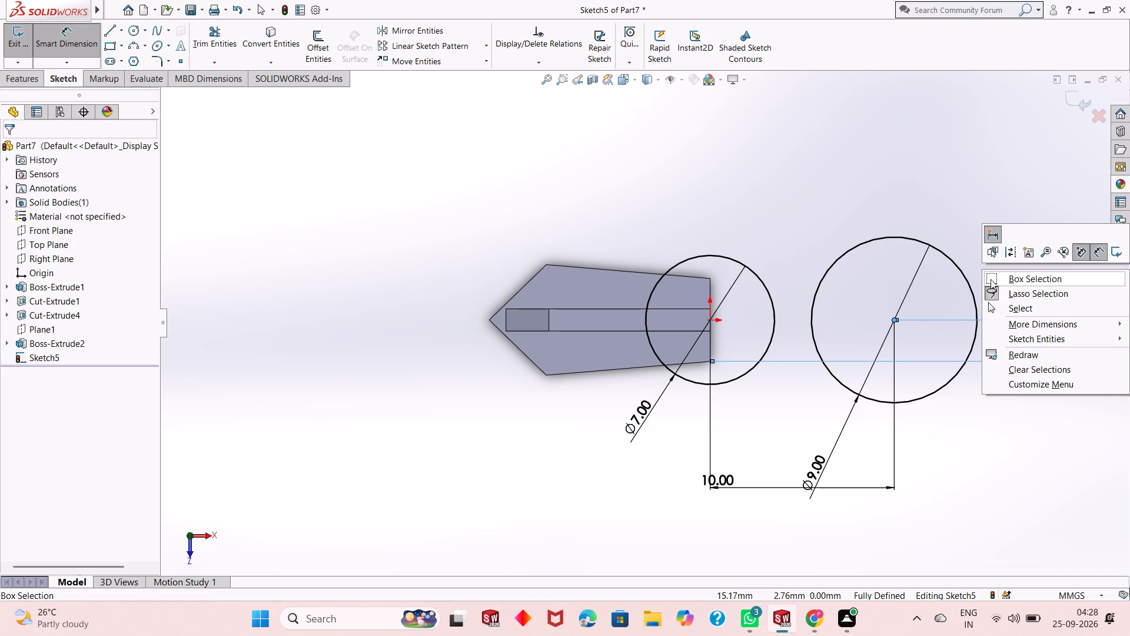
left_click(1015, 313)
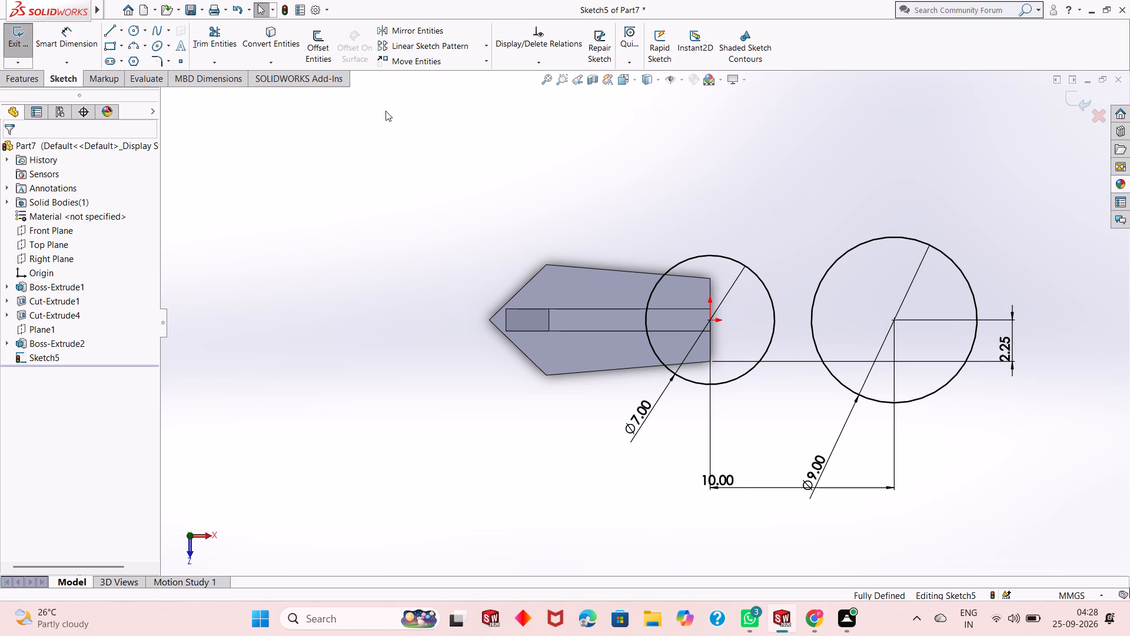
Sketch two straight lines connecting the circles, one between their topmost points and one between their bottommost points.
left_click(110, 30)
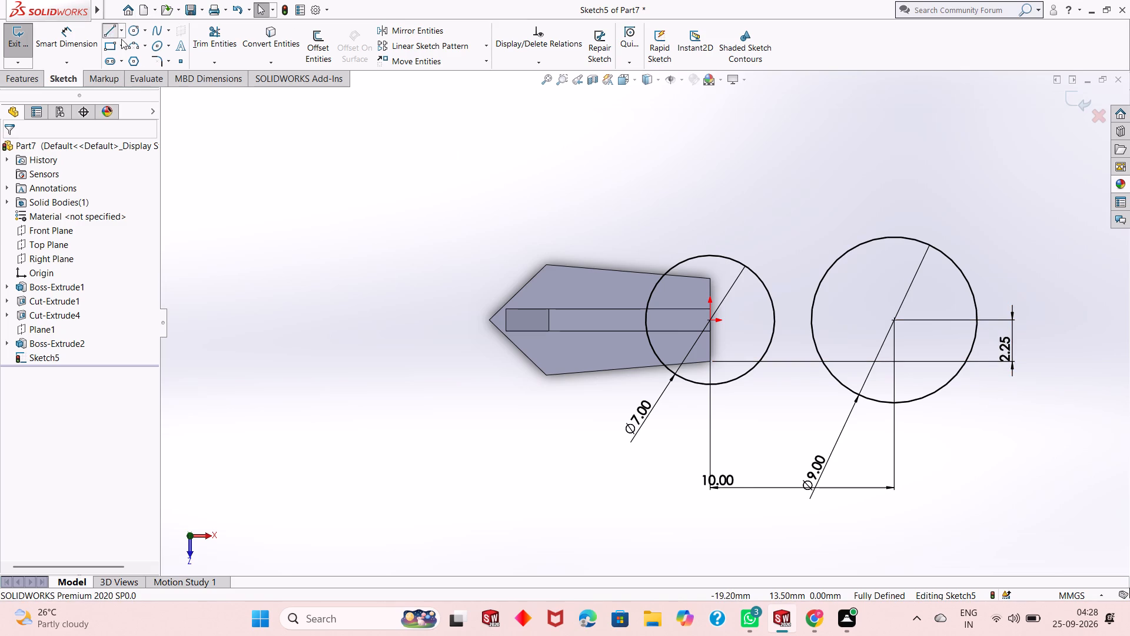
left_click(709, 257)
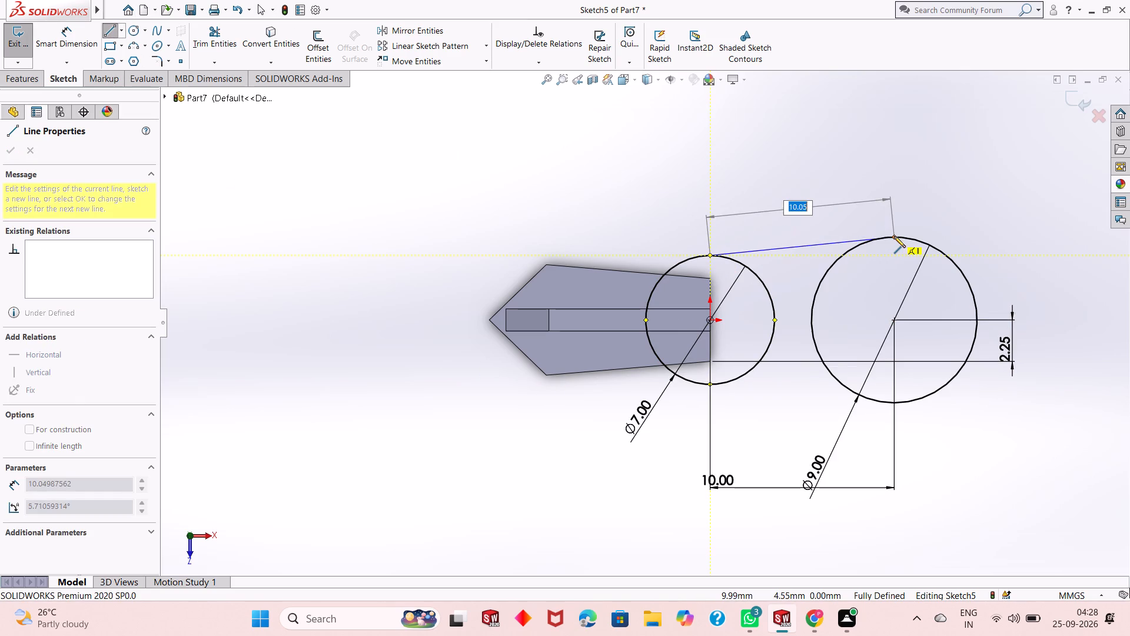
left_click(894, 236)
key("Escape")
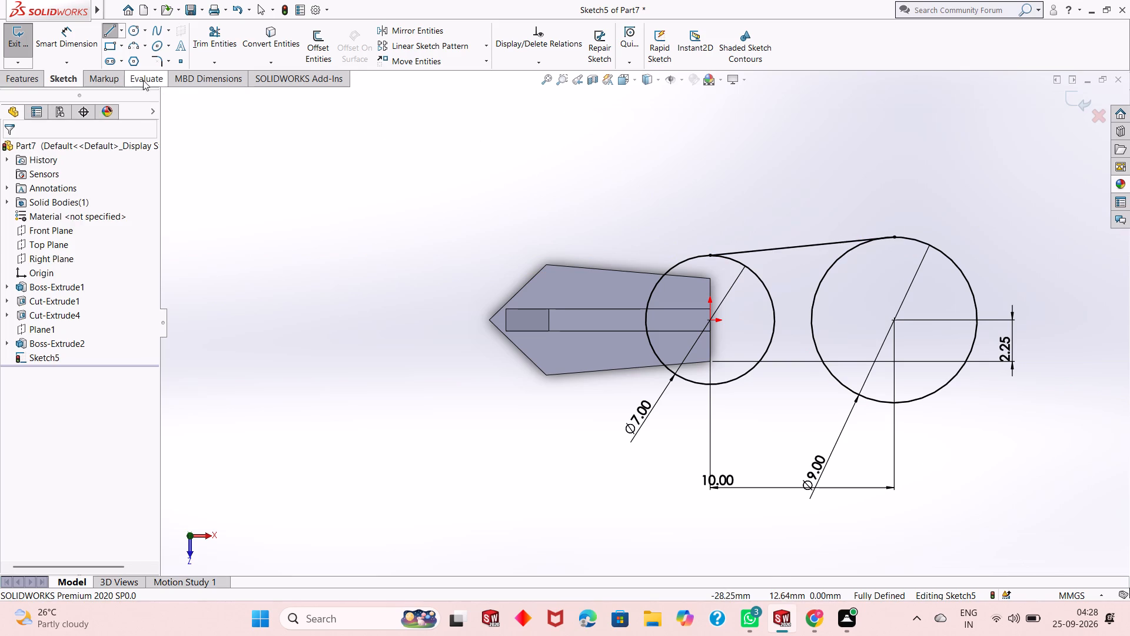
left_click(112, 31)
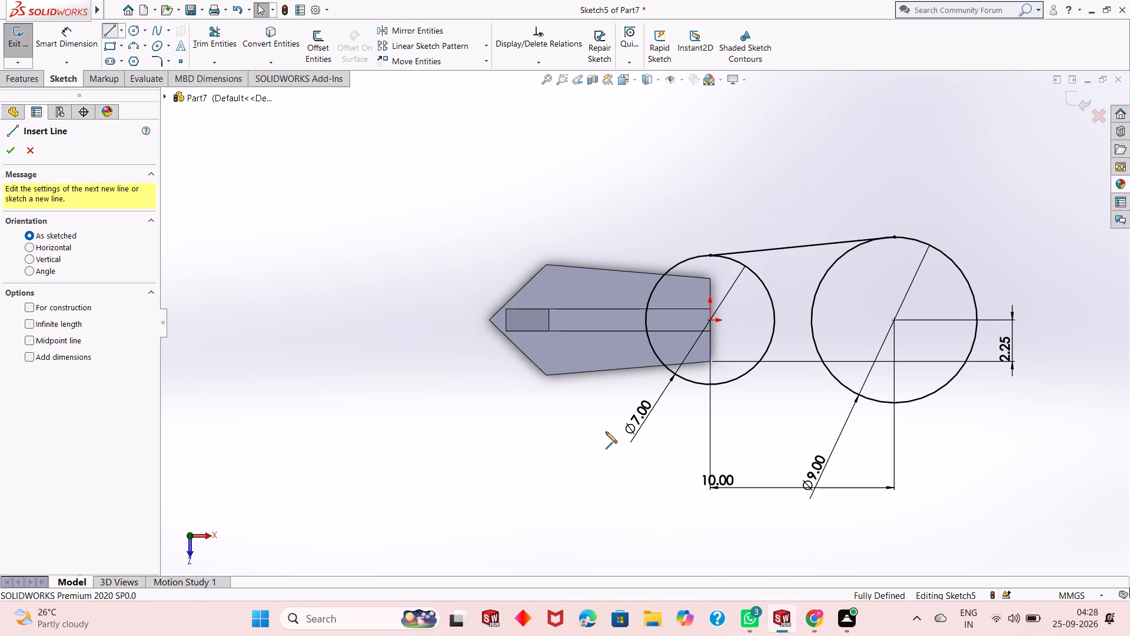
left_click(707, 384)
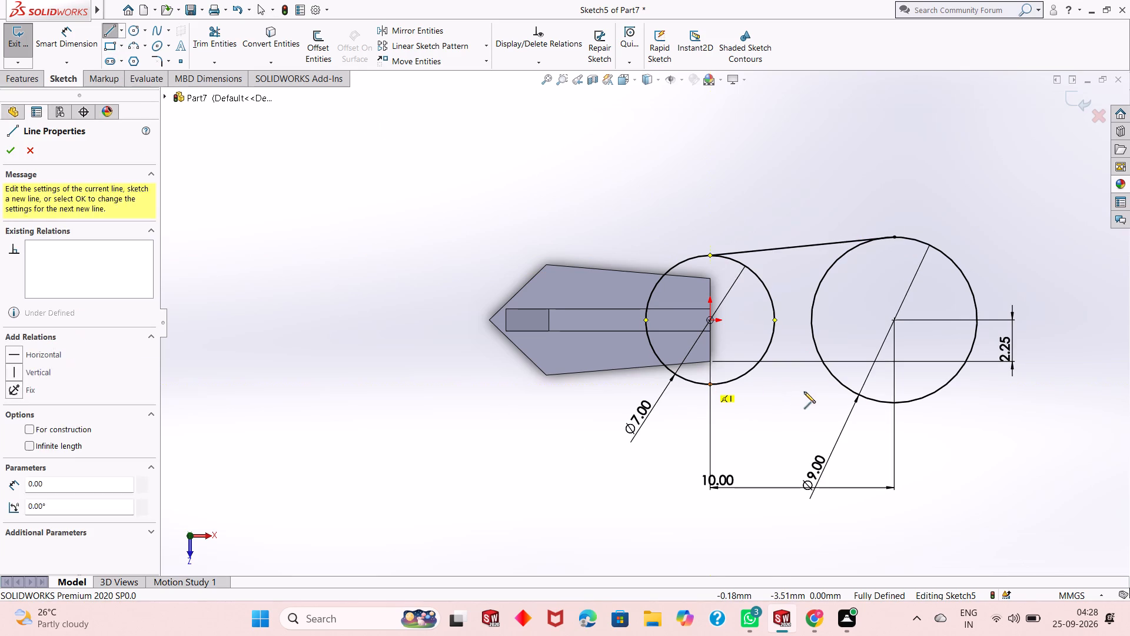
left_click(894, 403)
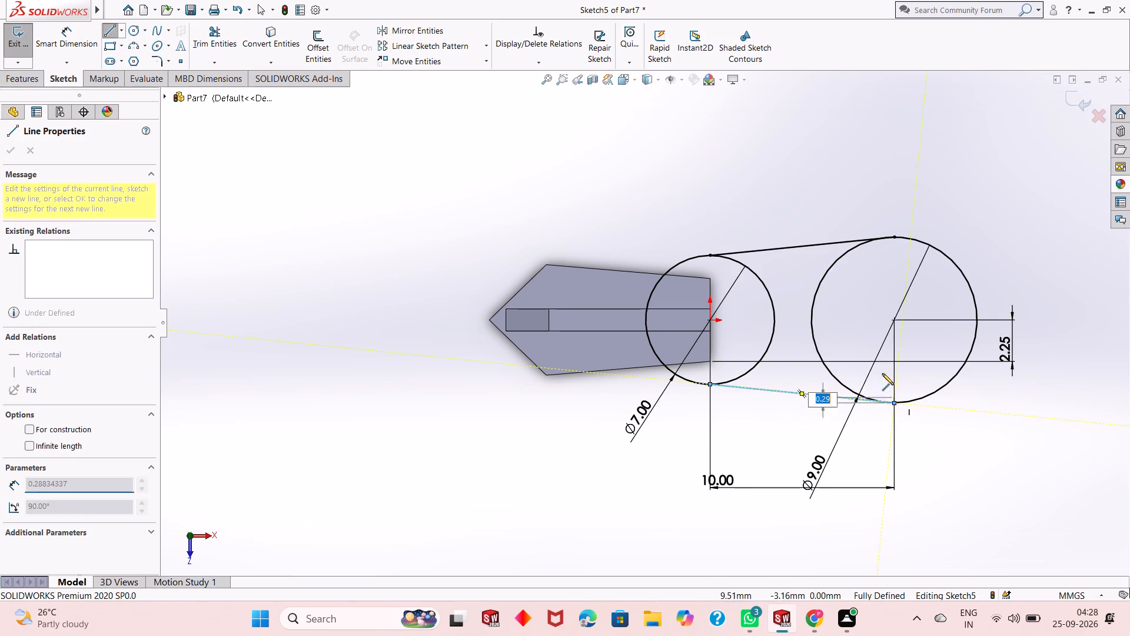
key("Escape")
key("Escape")
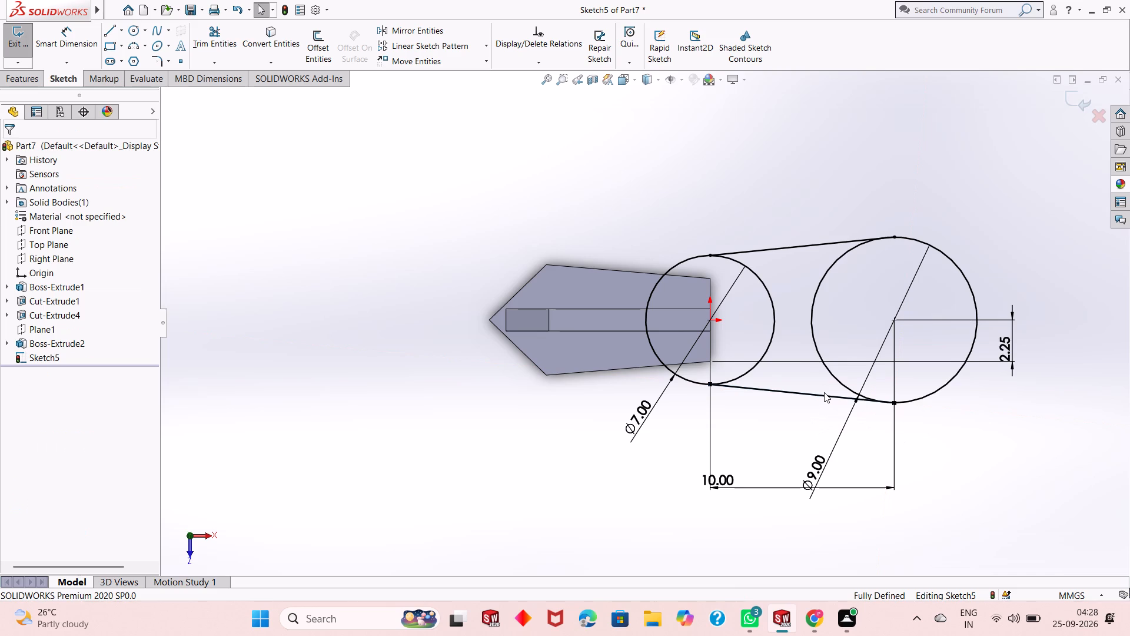
Trim away the inner arcs of the 7 mm and 9 mm circles between the two connecting lines.
left_click(216, 38)
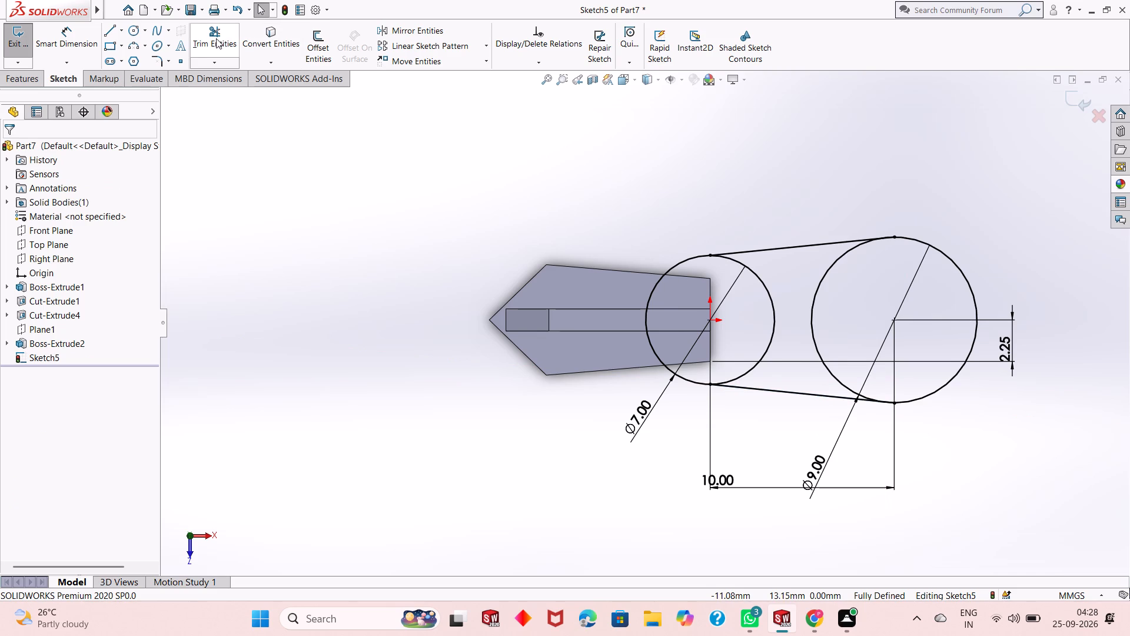
left_click(772, 306)
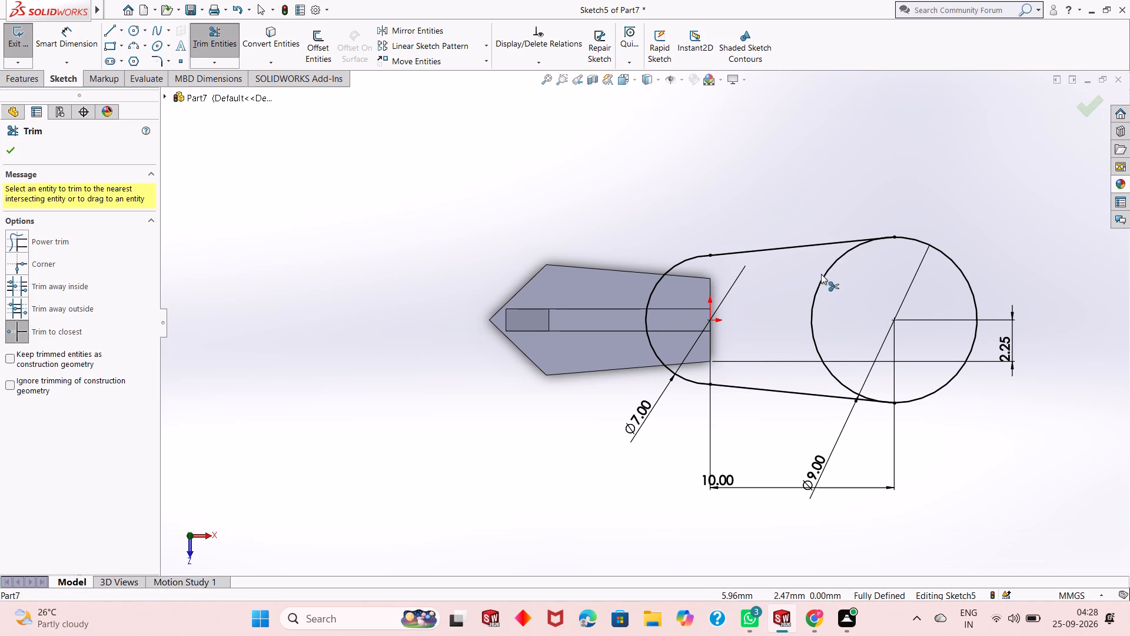
left_click(826, 271)
right_click(727, 127)
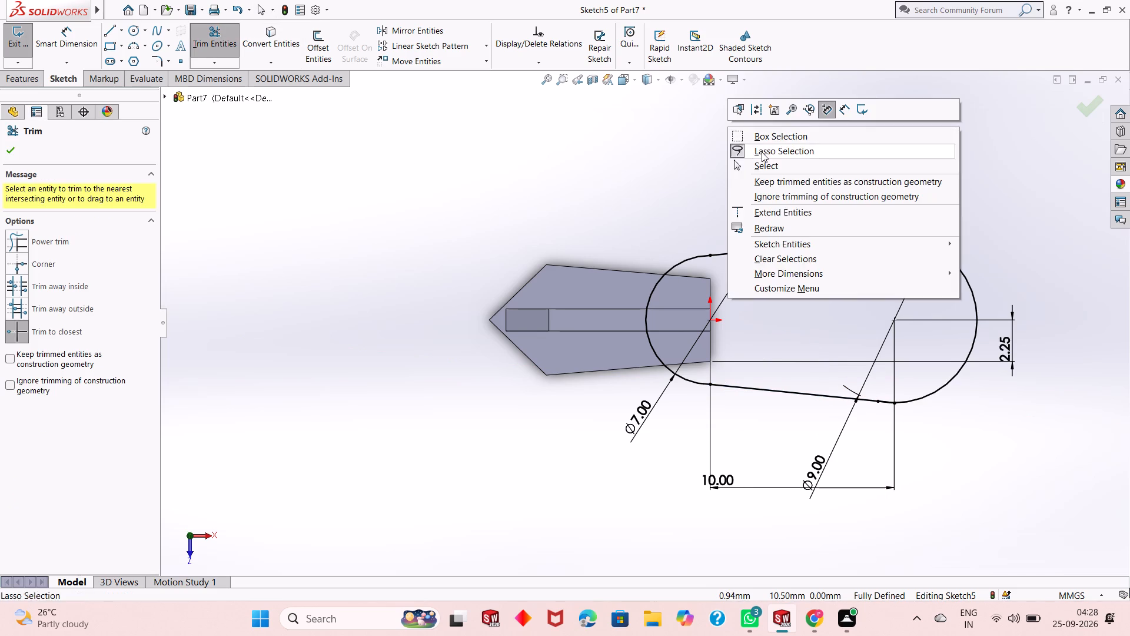
left_click(773, 163)
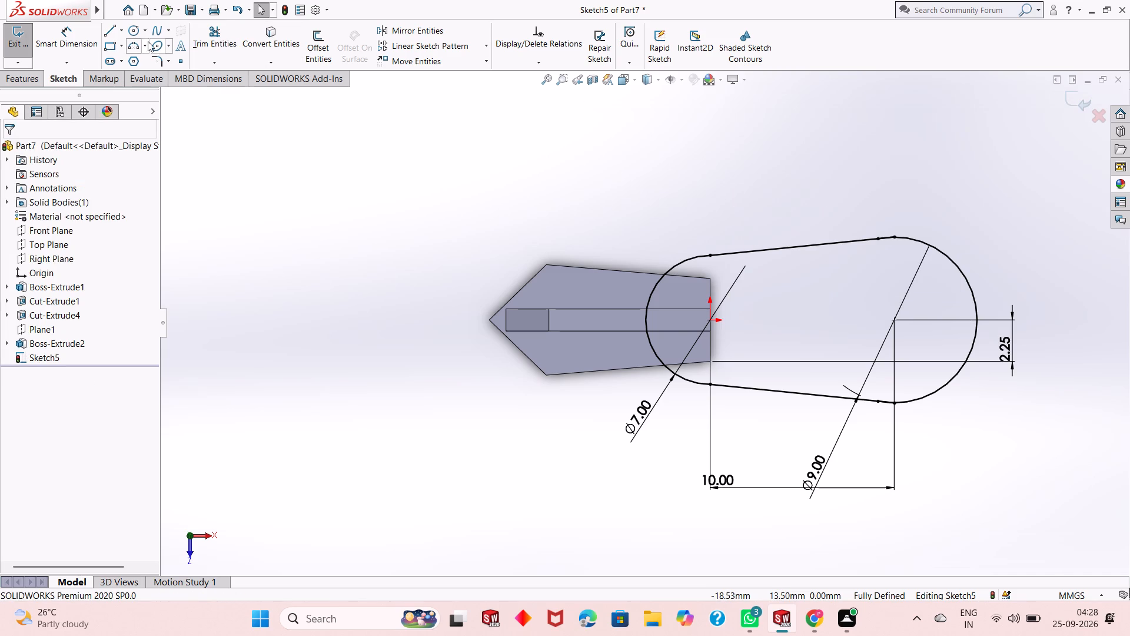
Sketch two inner circles, about 3.1 mm in diameter on the origin and about 4.3 mm on the 9 mm arc's centre.
left_click(135, 29)
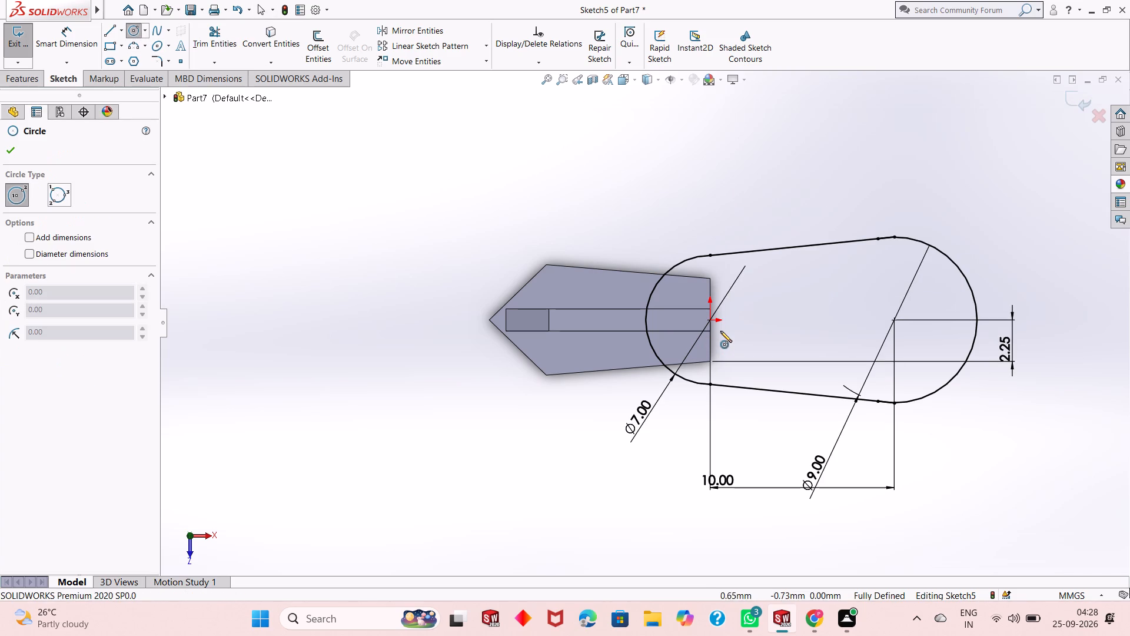
left_click(712, 322)
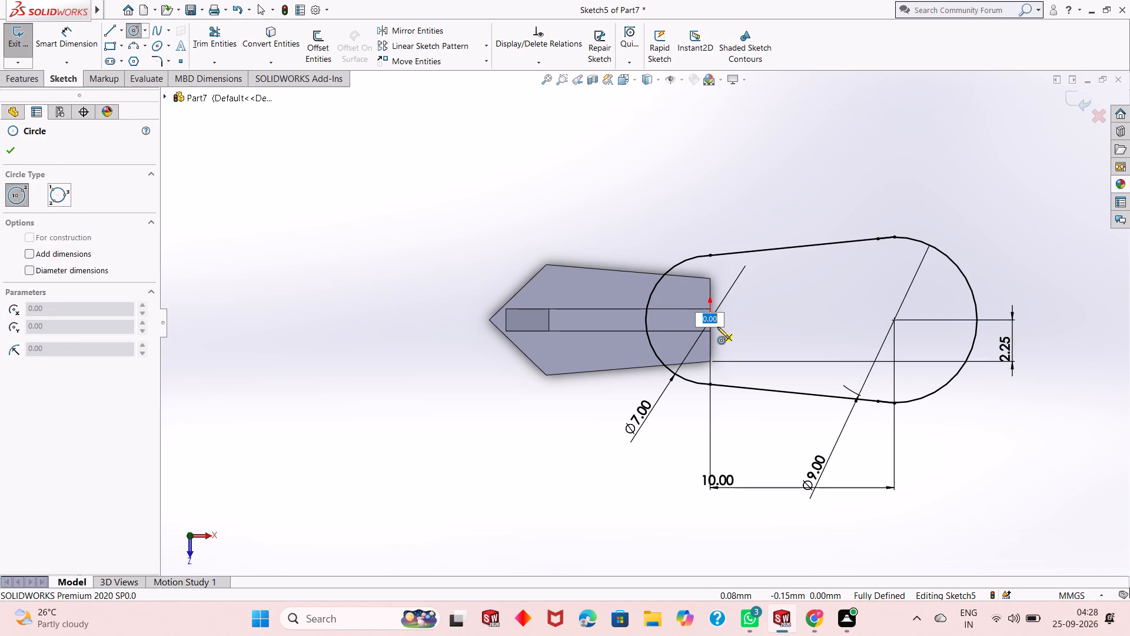
left_click(730, 340)
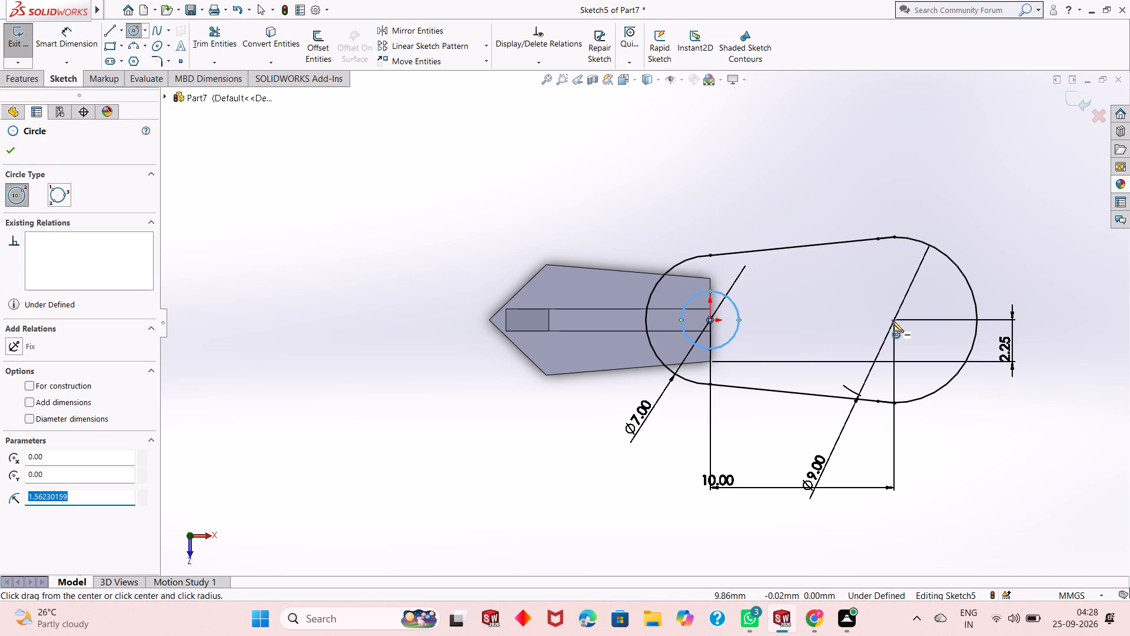
left_click(892, 321)
left_click(892, 360)
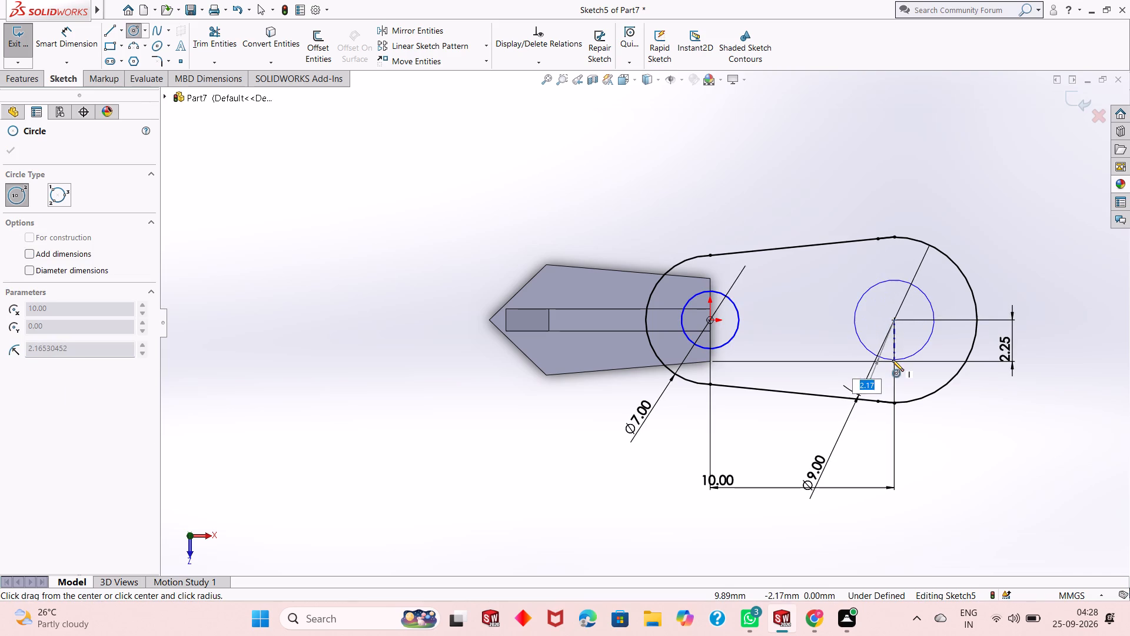
right_click(630, 135)
left_click(649, 141)
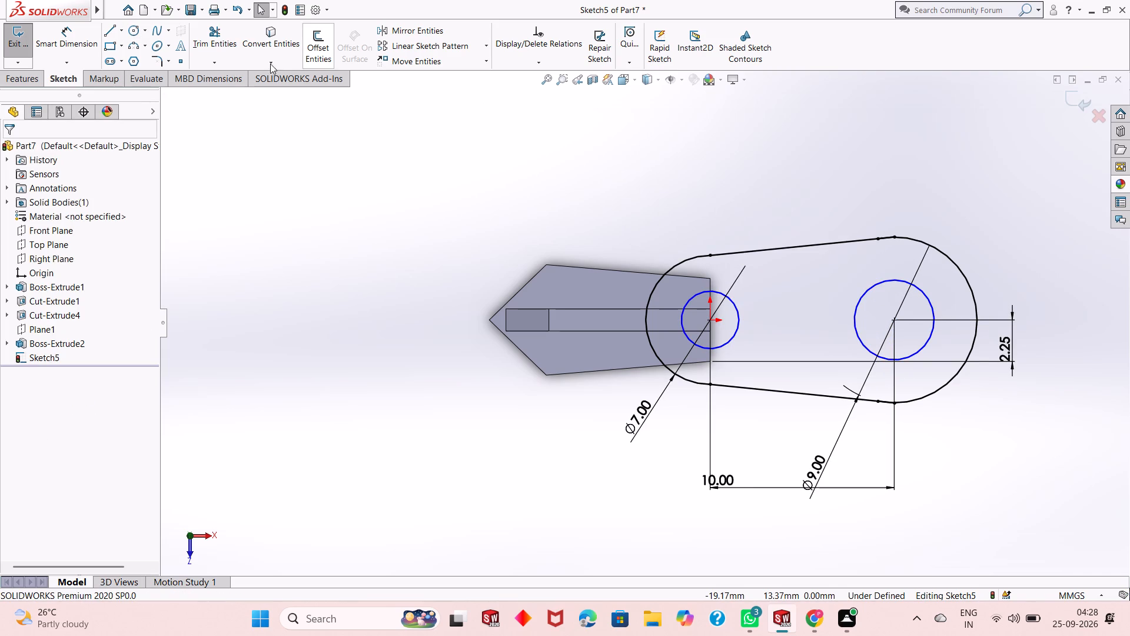
Dimension the inner circle at the origin with a diameter of 3 mm.
left_click(87, 38)
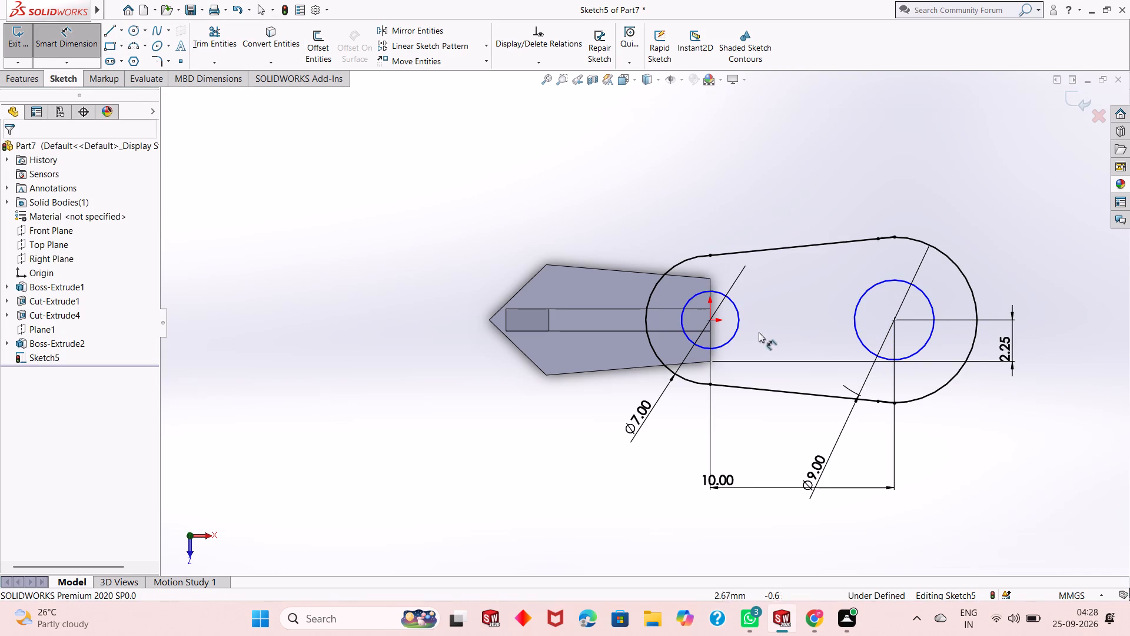
left_click(730, 343)
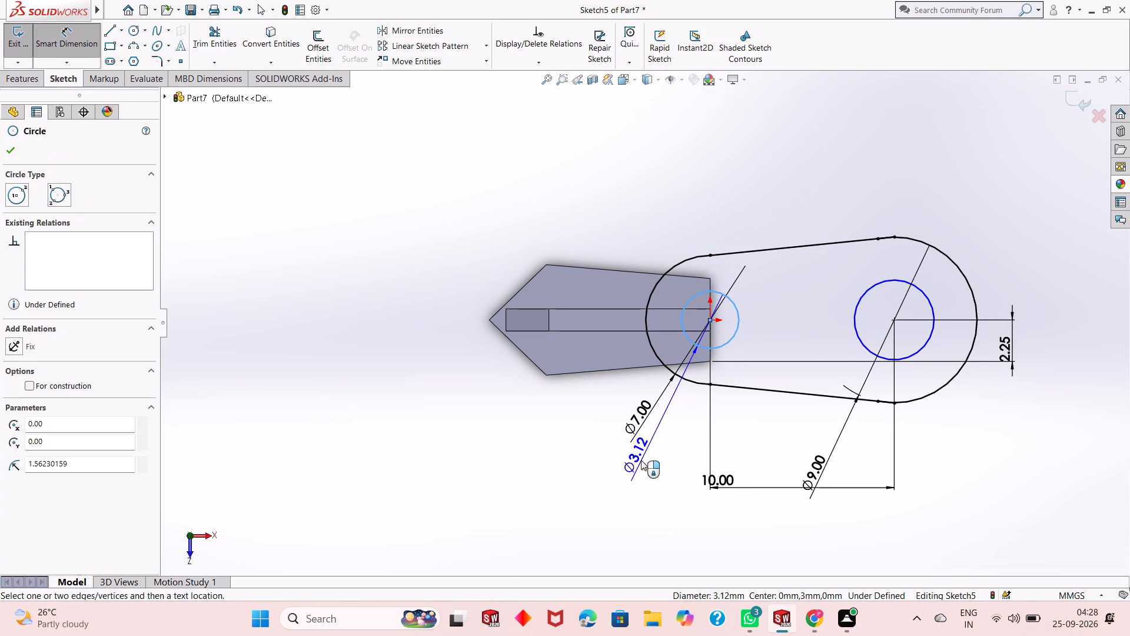
left_click(641, 460)
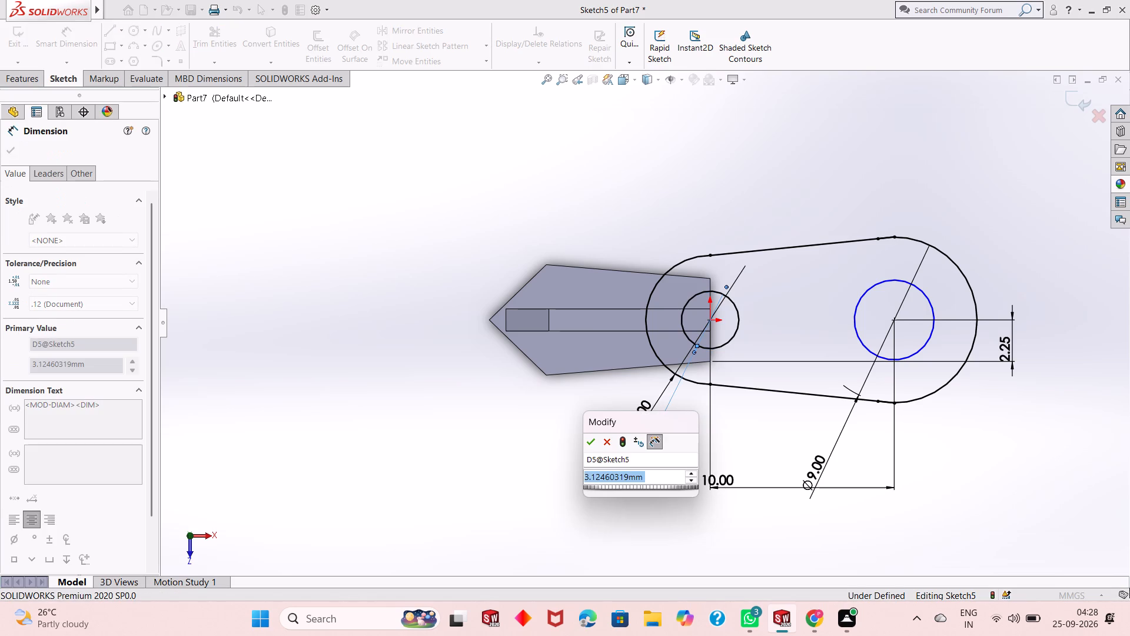
key("3")
key("Return")
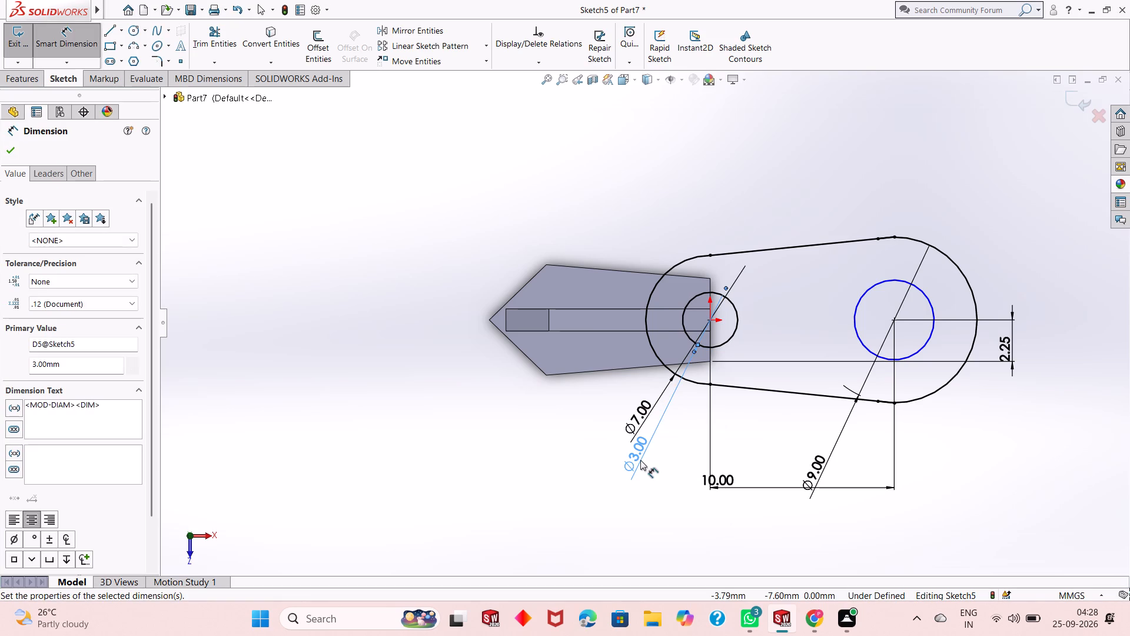
Dimension the inner circle concentric with the 9 mm arc with a diameter of 5 mm.
left_click(917, 352)
left_click(957, 463)
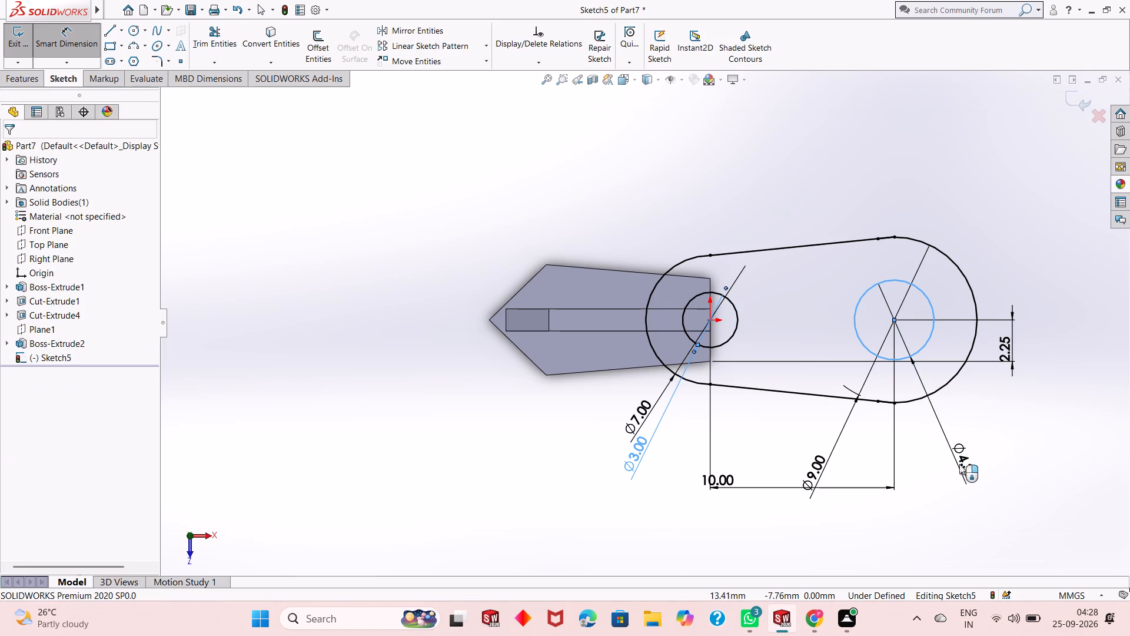
key("5")
key("Return")
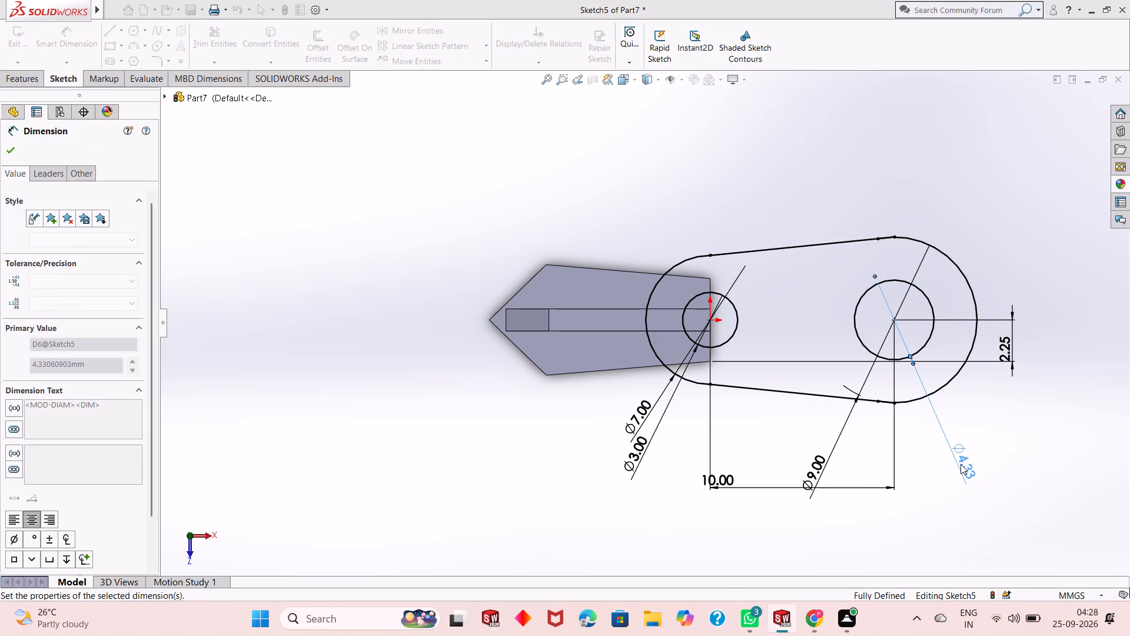
right_click(827, 187)
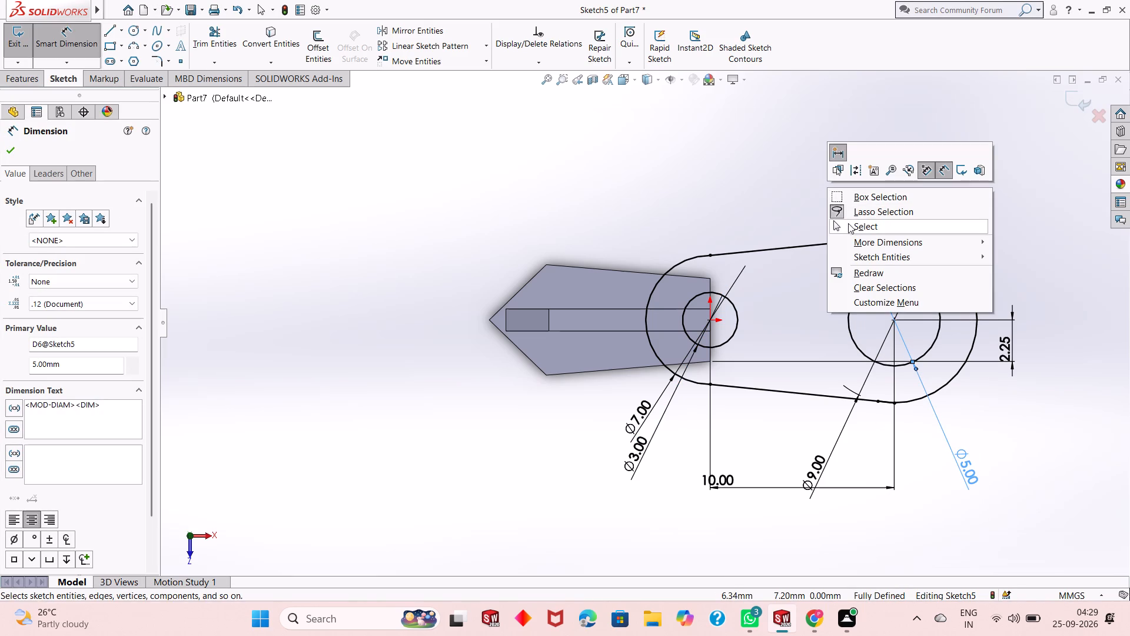
left_click(848, 224)
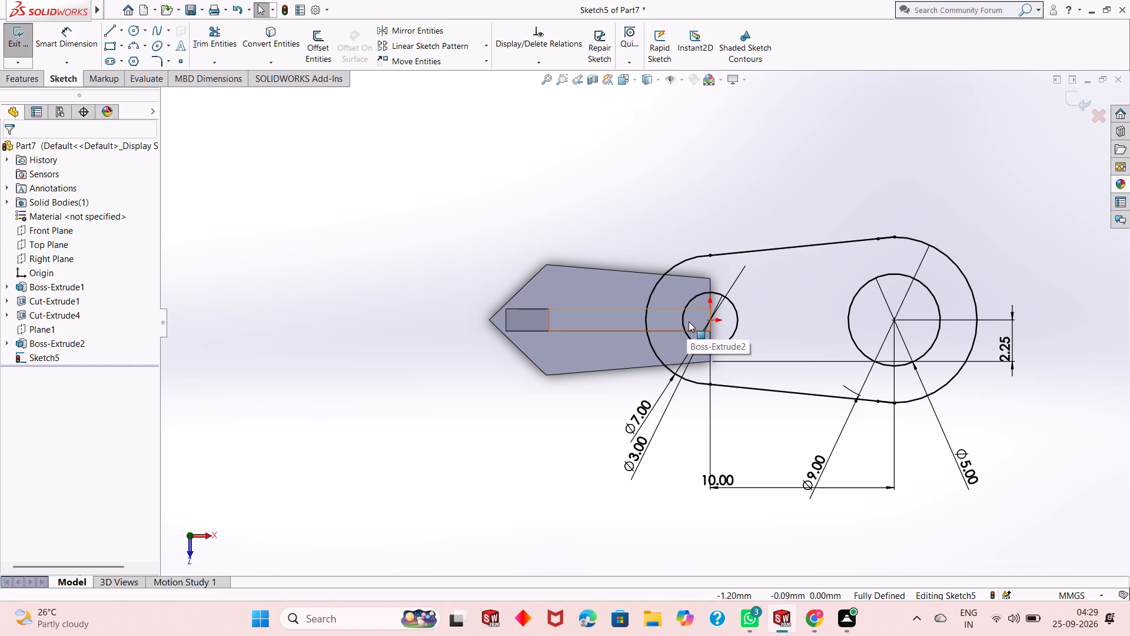
Extrude both profile regions around the two holes as a 1 mm blind boss, merged with the body.
left_click(14, 86)
left_click(19, 60)
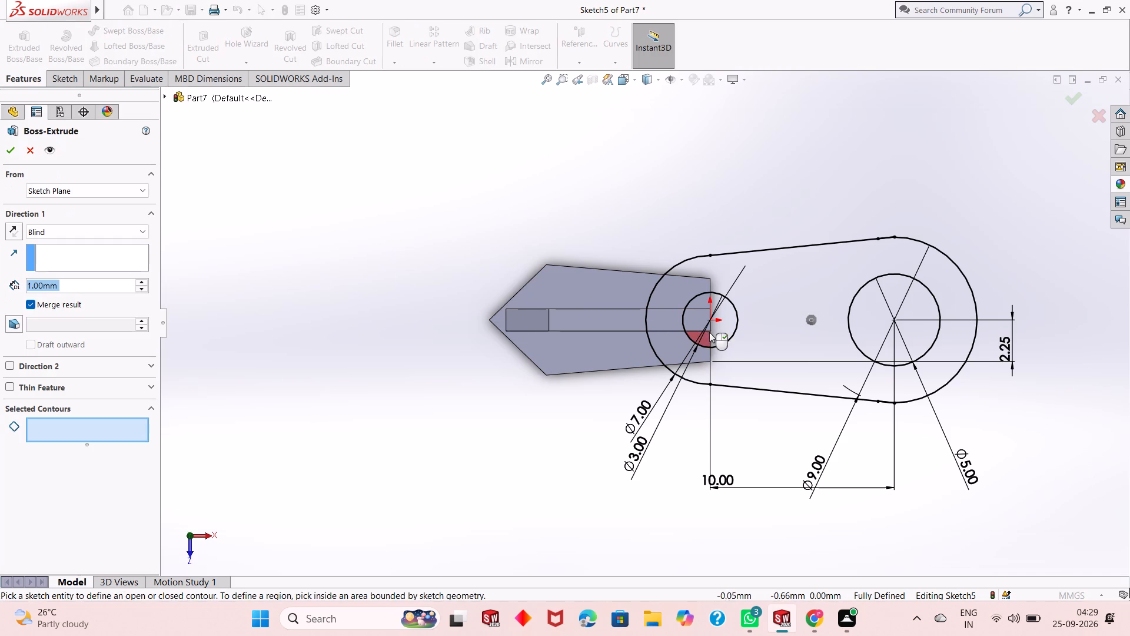
left_click(793, 374)
middle_click_drag(795, 373, 802, 283)
left_click(665, 339)
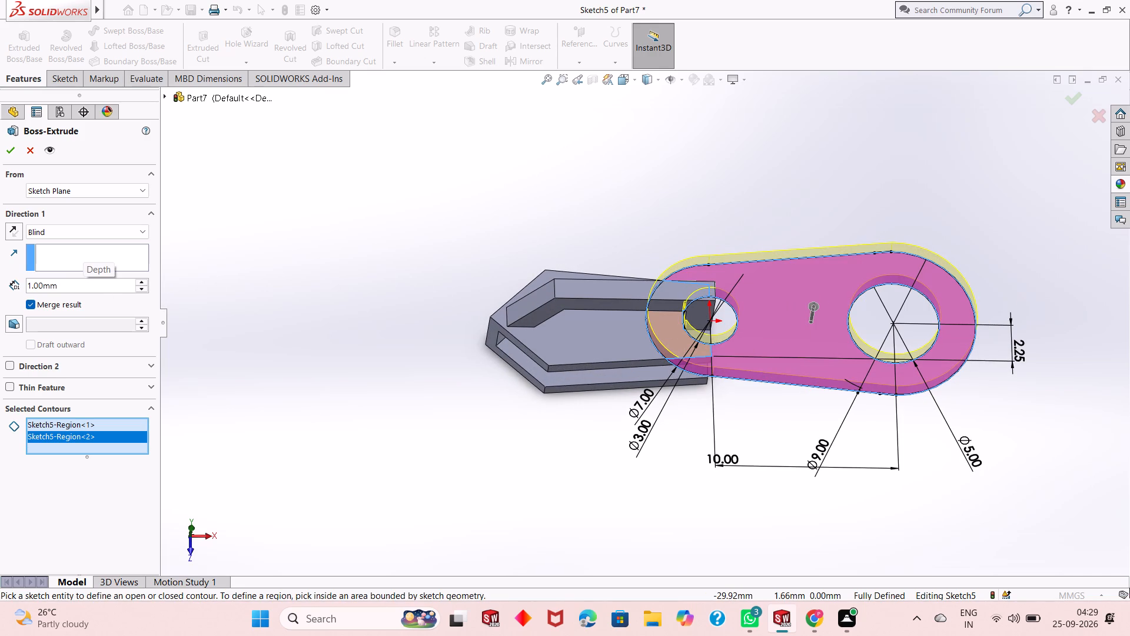
left_click(8, 155)
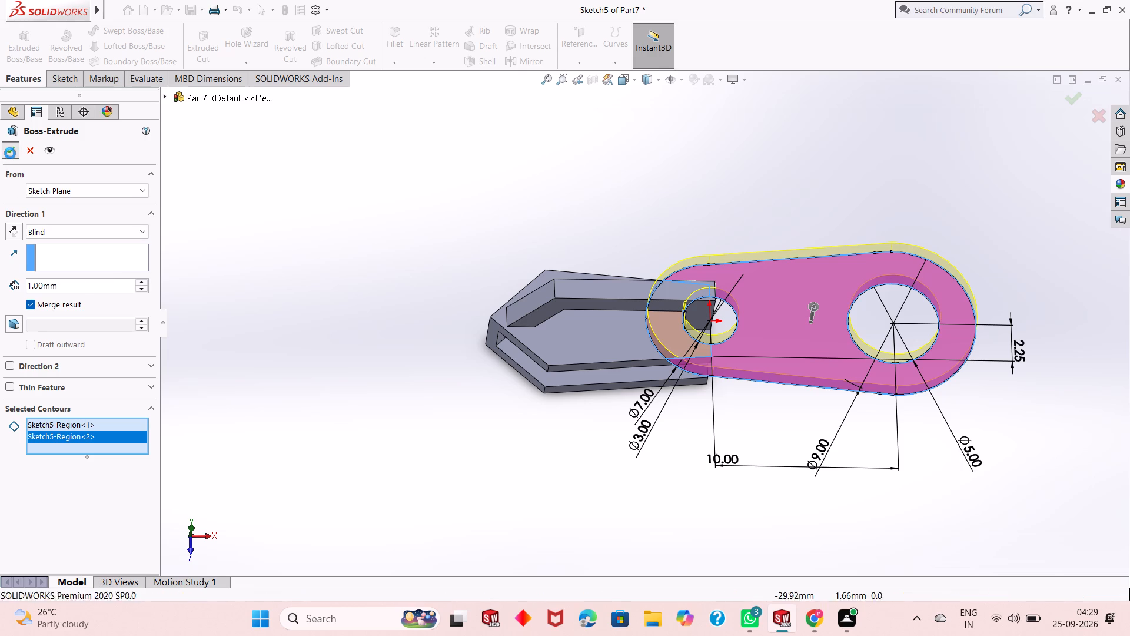
left_click(439, 250)
Examine the finished model from several angles, focusing on where the handle passes through the plate's small hole.
middle_click_drag(839, 449, 857, 381)
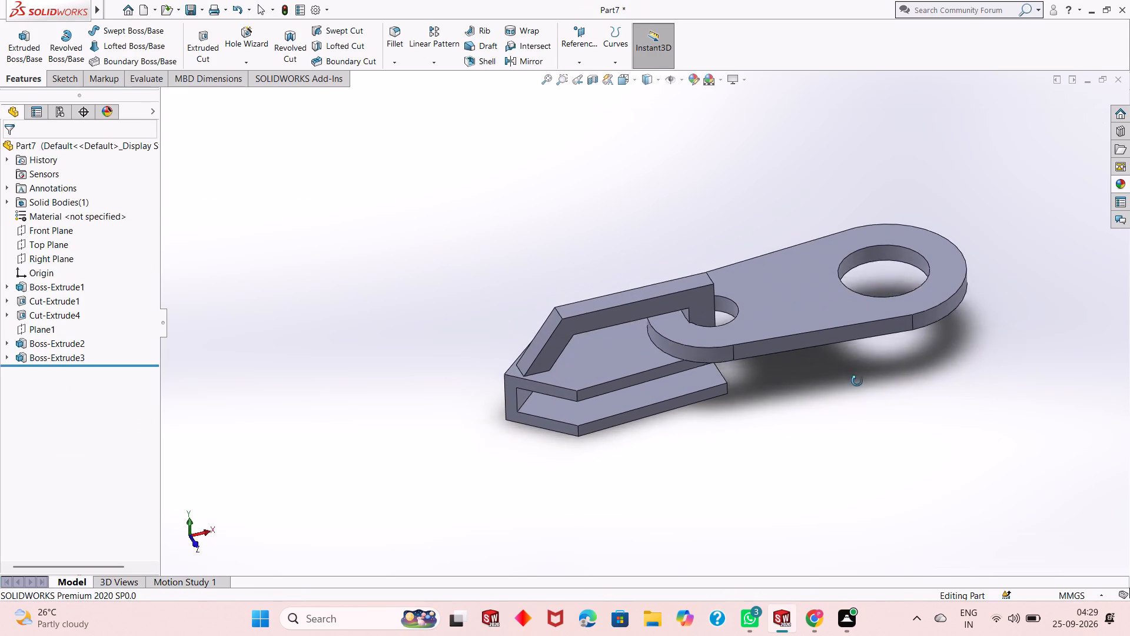
middle_click_drag(857, 381, 855, 410)
scroll(749, 408, "up", 1)
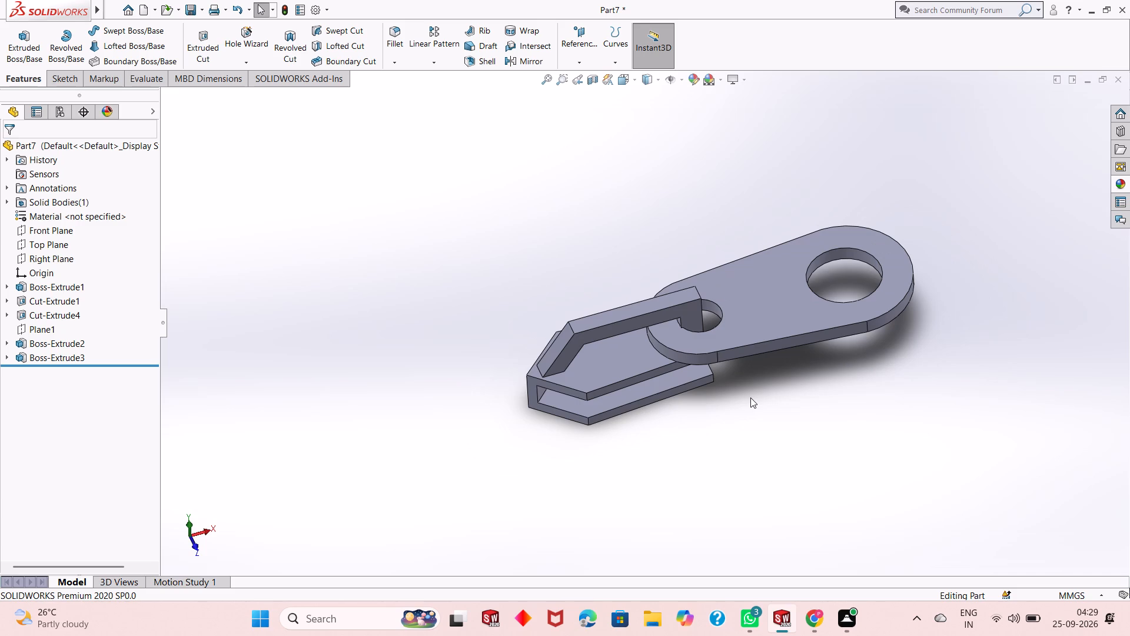
middle_click_drag(785, 437, 807, 423)
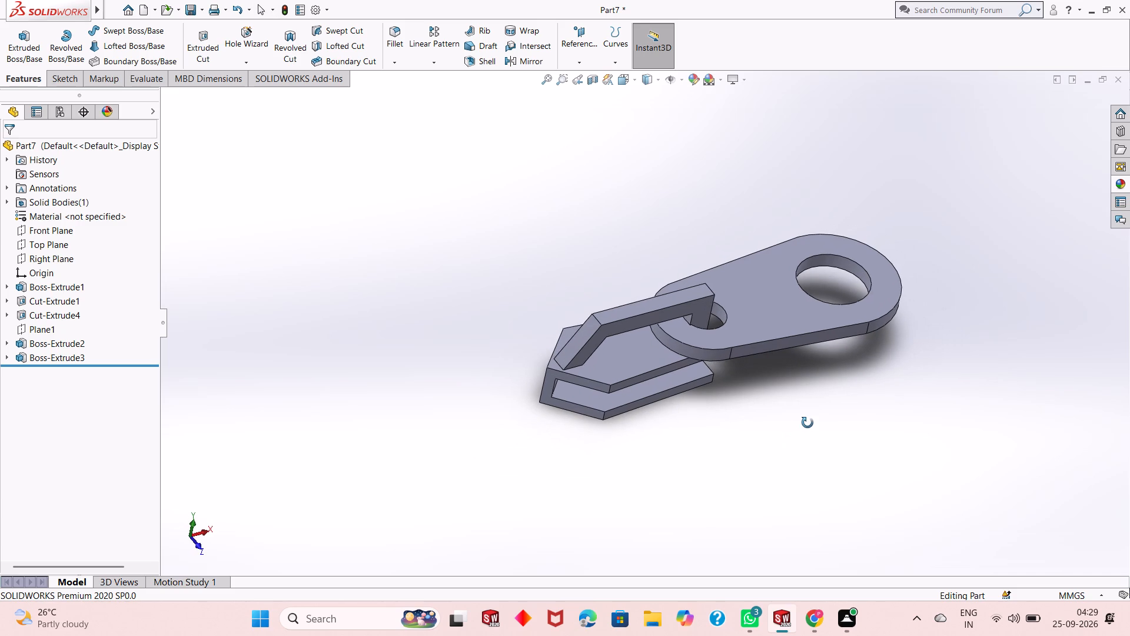
middle_click_drag(807, 423, 829, 390)
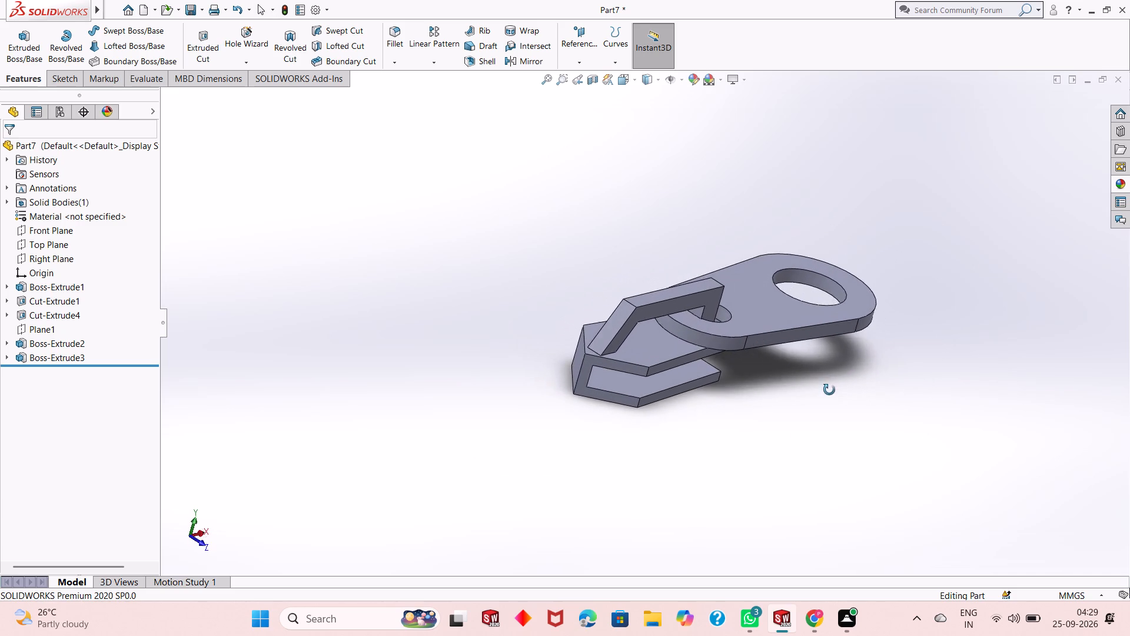
middle_click_drag(829, 390, 799, 440)
middle_click_drag(799, 440, 793, 440)
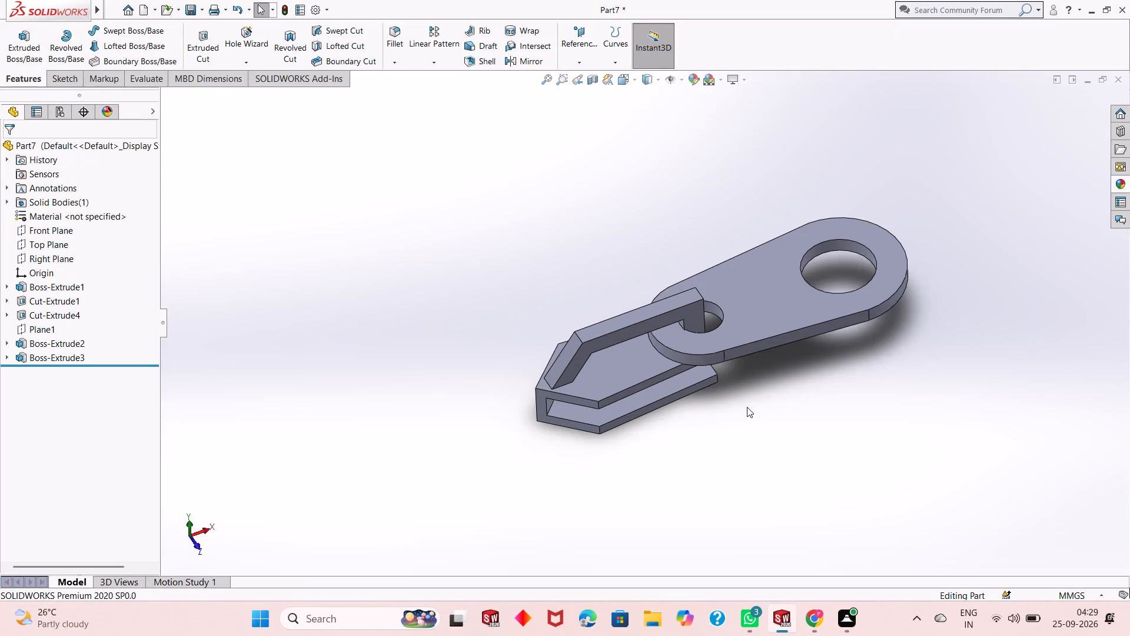
middle_click_drag(747, 409, 748, 376)
middle_click_drag(776, 427, 776, 400)
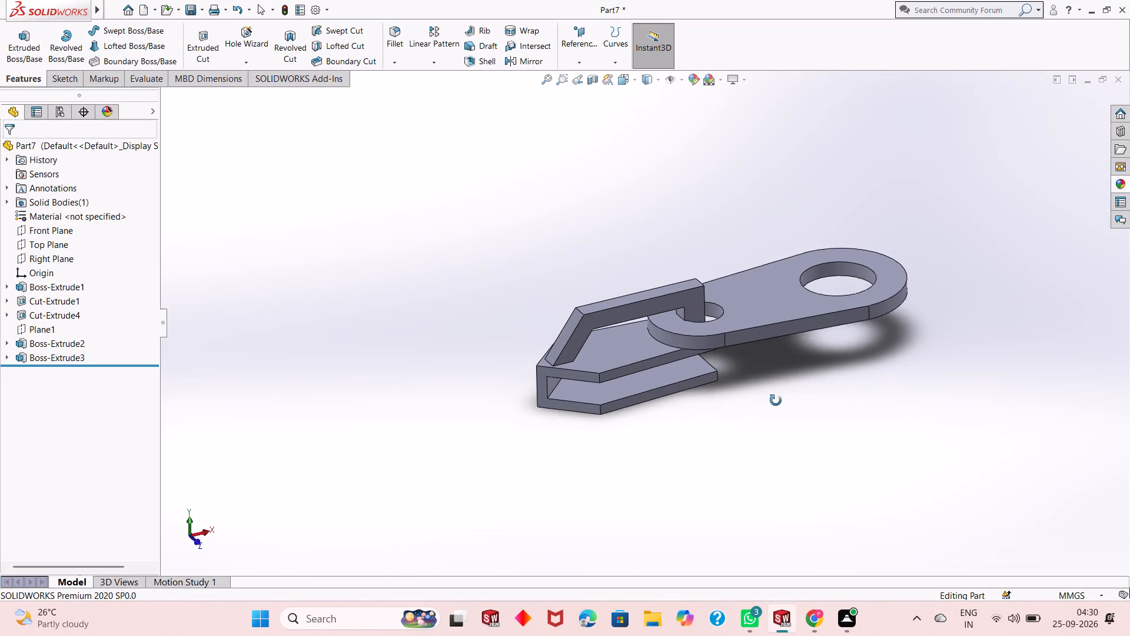
middle_click_drag(776, 400, 774, 383)
scroll(769, 317, "down", 1)
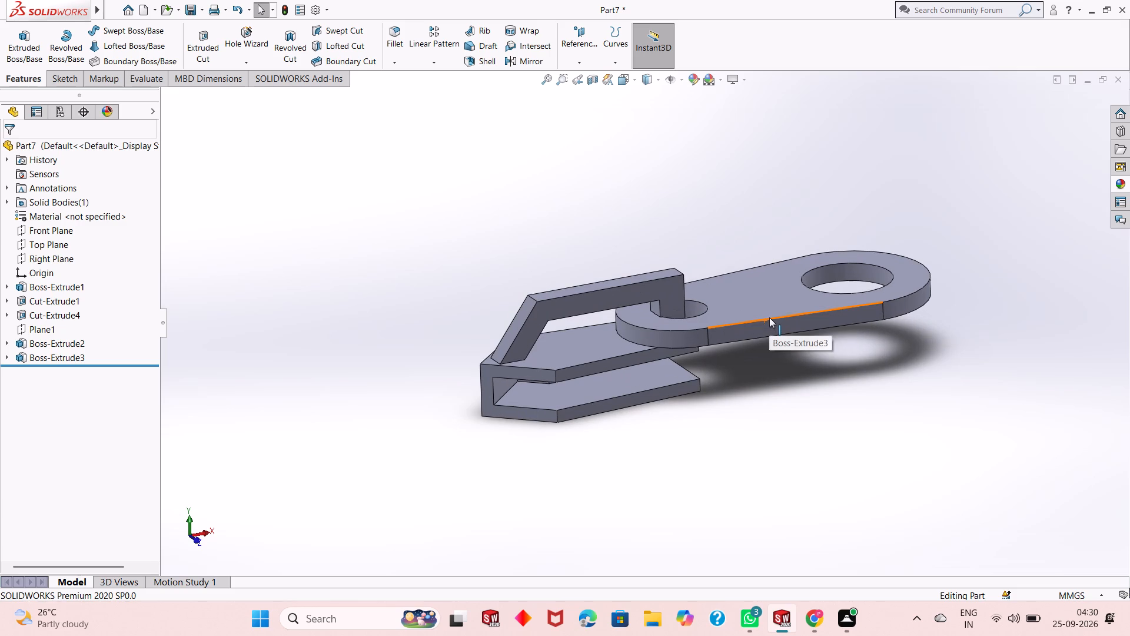
scroll(769, 317, "up", 1)
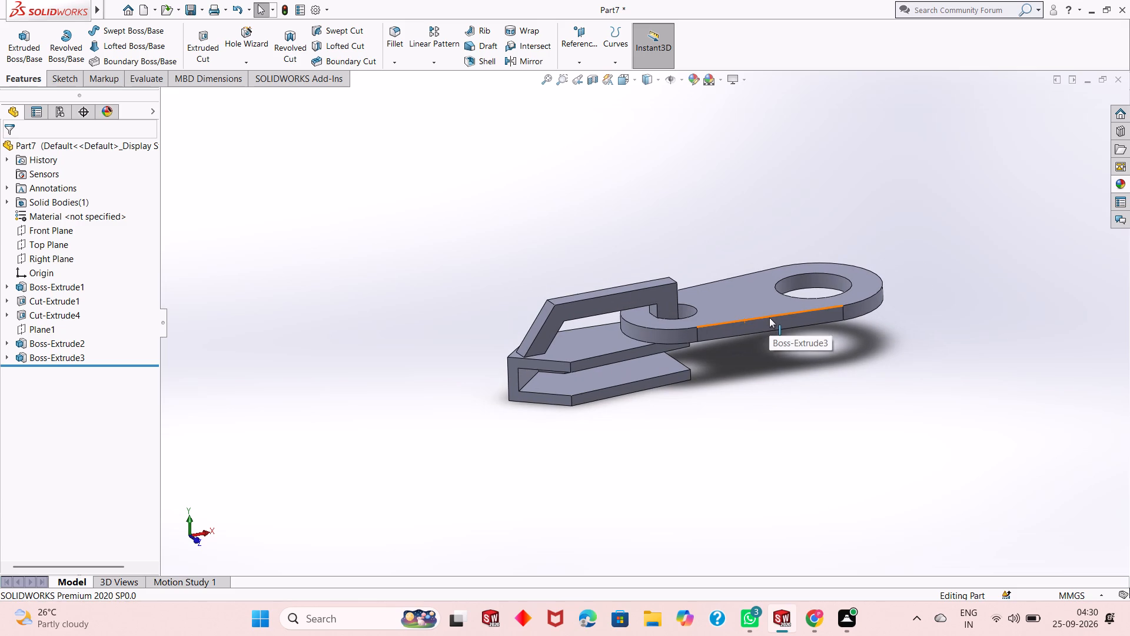
scroll(769, 317, "down", 1)
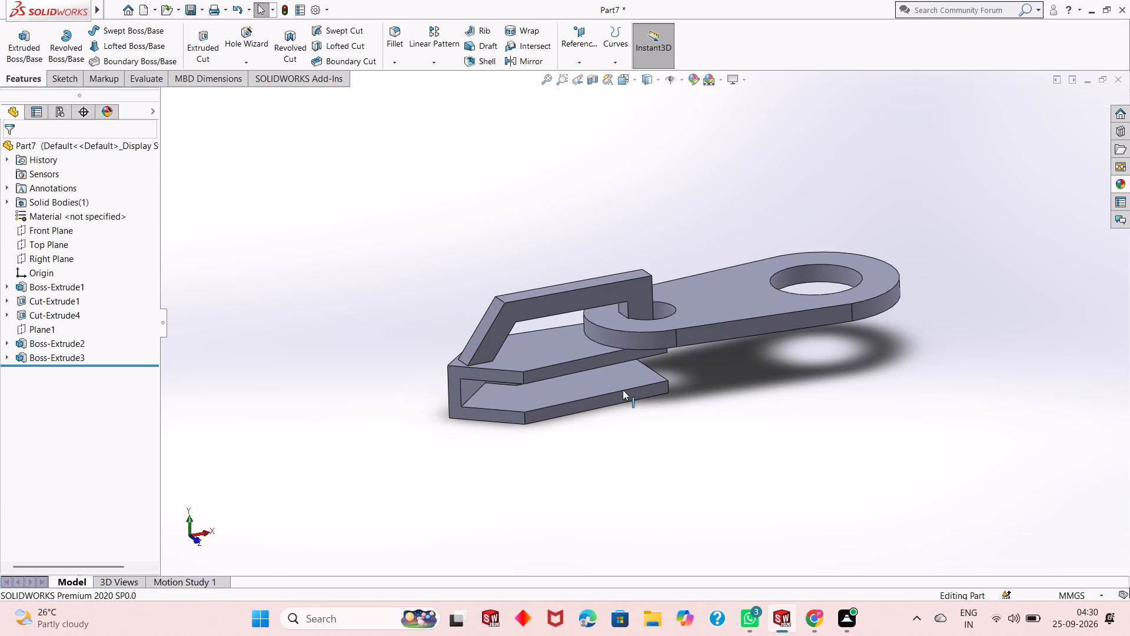
scroll(603, 379, "down", 1)
scroll(604, 379, "up", 2)
middle_click_drag(621, 351, 643, 346)
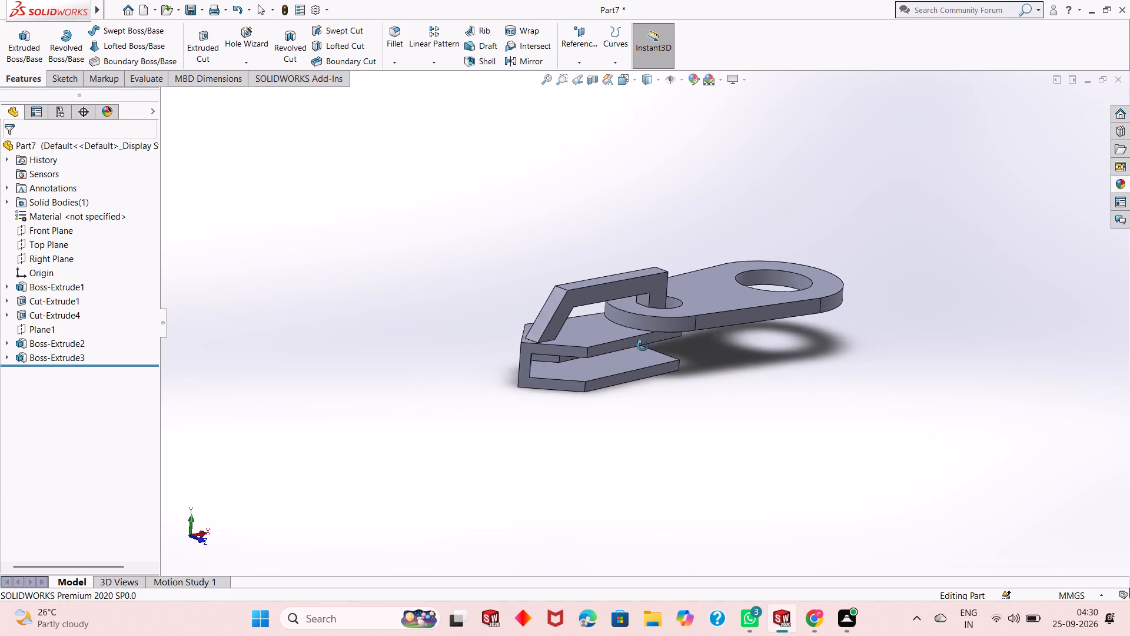
middle_click_drag(643, 346, 626, 400)
scroll(656, 273, "down", 3)
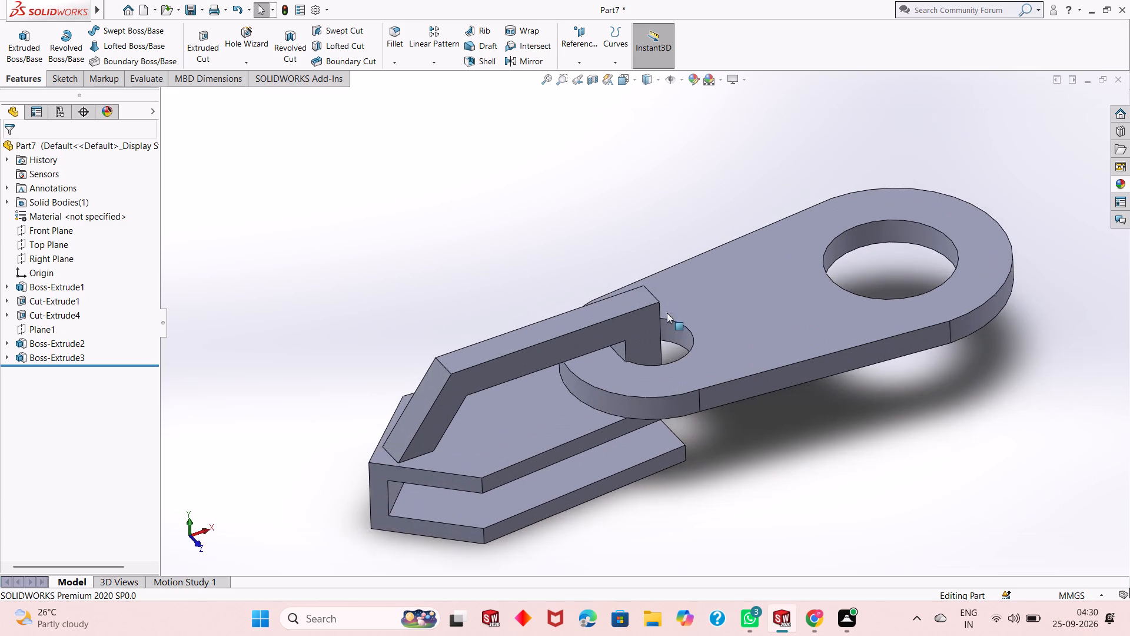
scroll(687, 336, "down", 3)
scroll(690, 354, "up", 5)
scroll(736, 330, "down", 1)
scroll(733, 332, "up", 2)
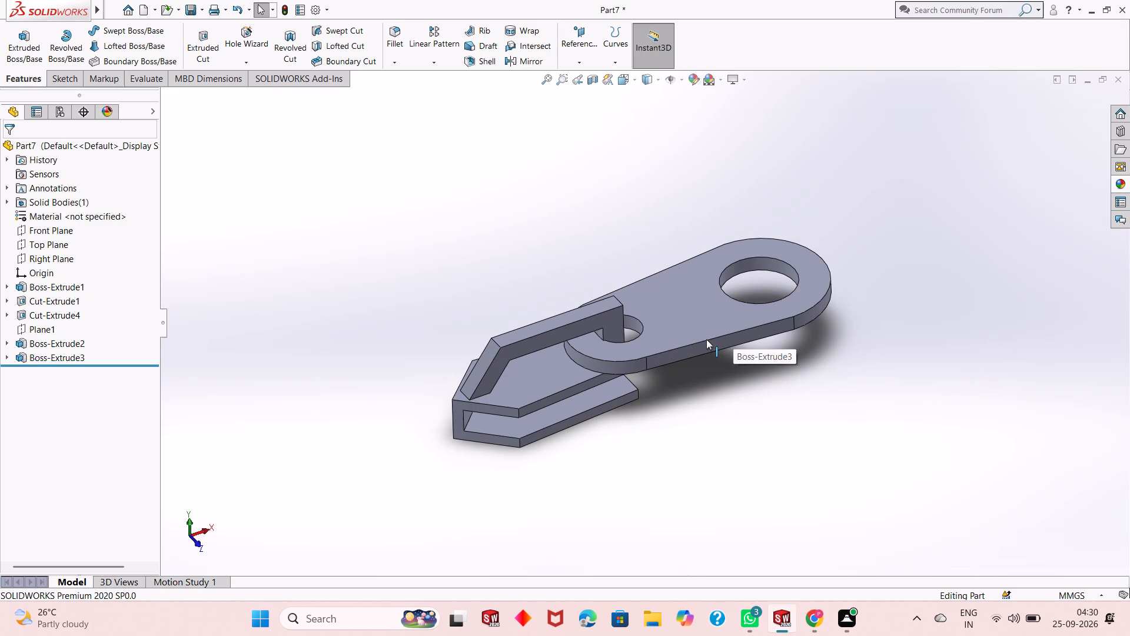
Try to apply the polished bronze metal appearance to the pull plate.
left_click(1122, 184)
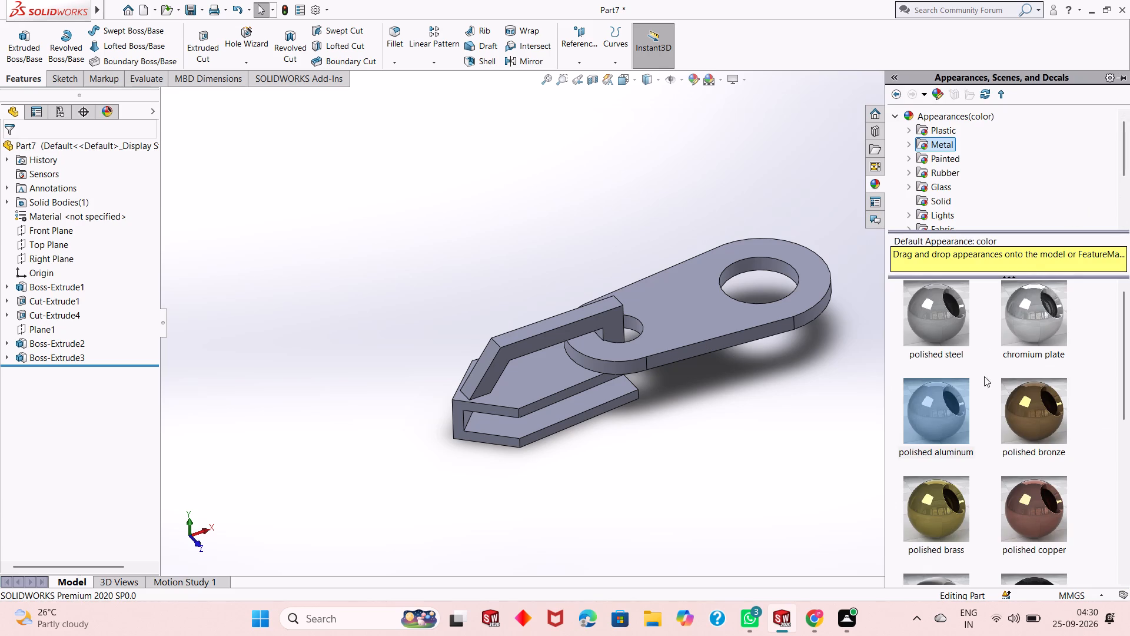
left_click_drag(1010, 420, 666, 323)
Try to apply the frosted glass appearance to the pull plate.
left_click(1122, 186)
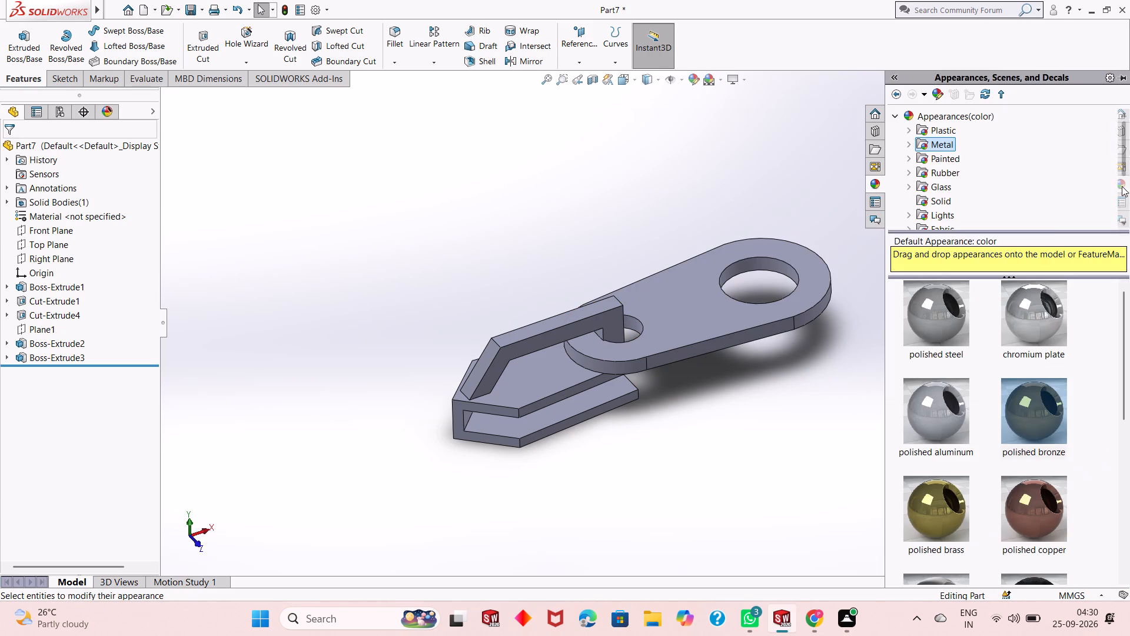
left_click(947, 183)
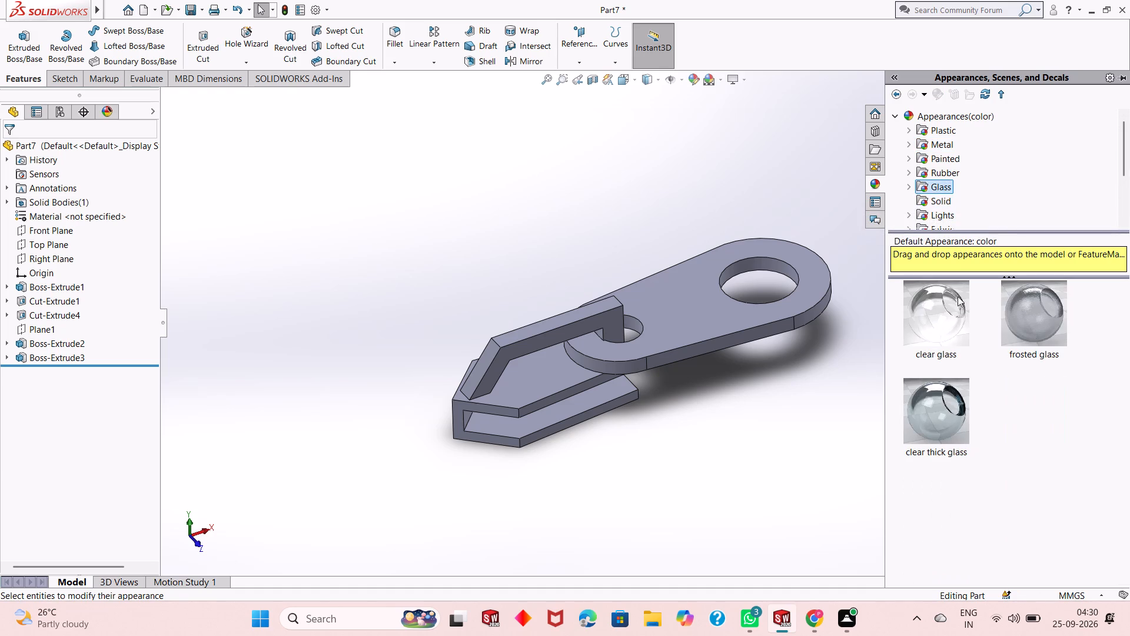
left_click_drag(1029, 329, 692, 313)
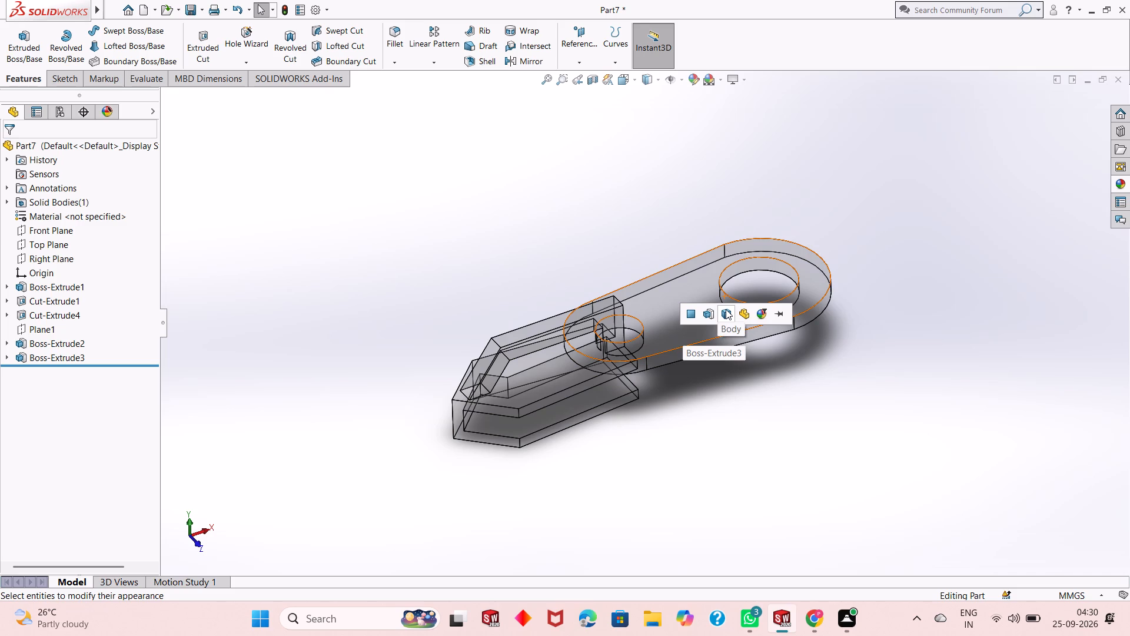
Browse the solid, lights, fabric, organic, stone, miscellaneous, rubber and painted appearance categories for a suitable finish.
left_click(1120, 178)
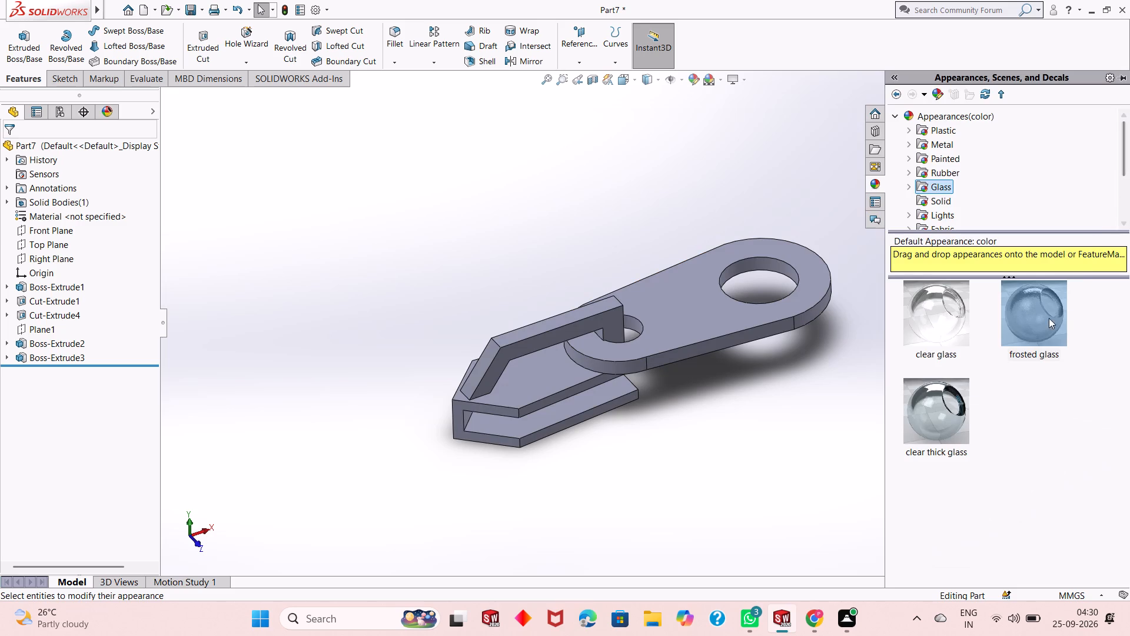
left_click(940, 206)
left_click(940, 208)
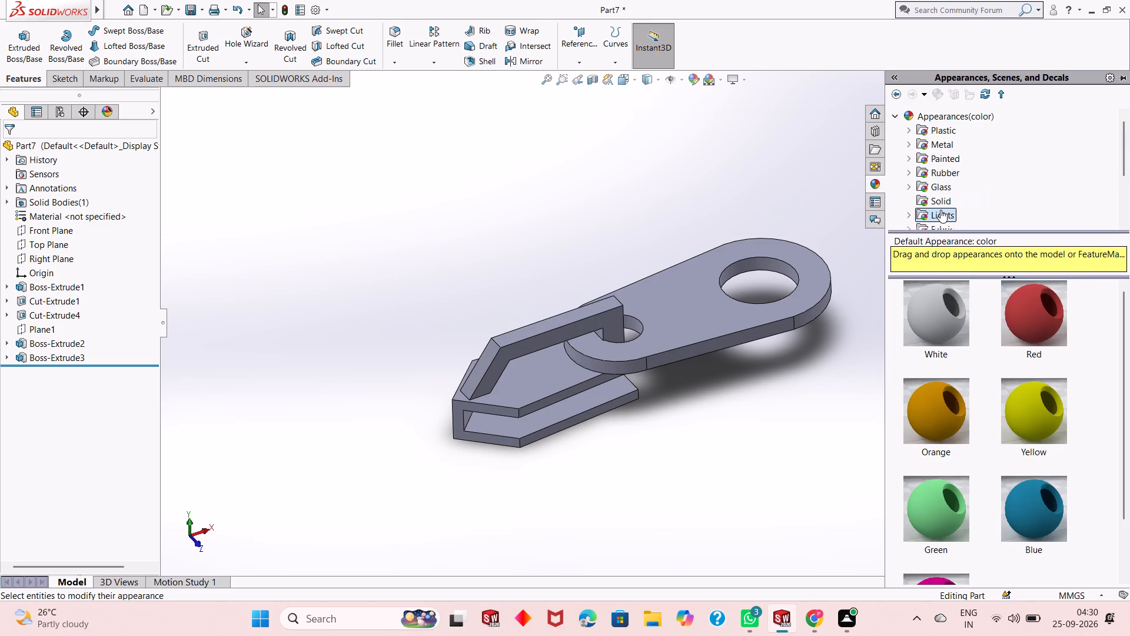
scroll(947, 194, "down", 1)
left_click(947, 194)
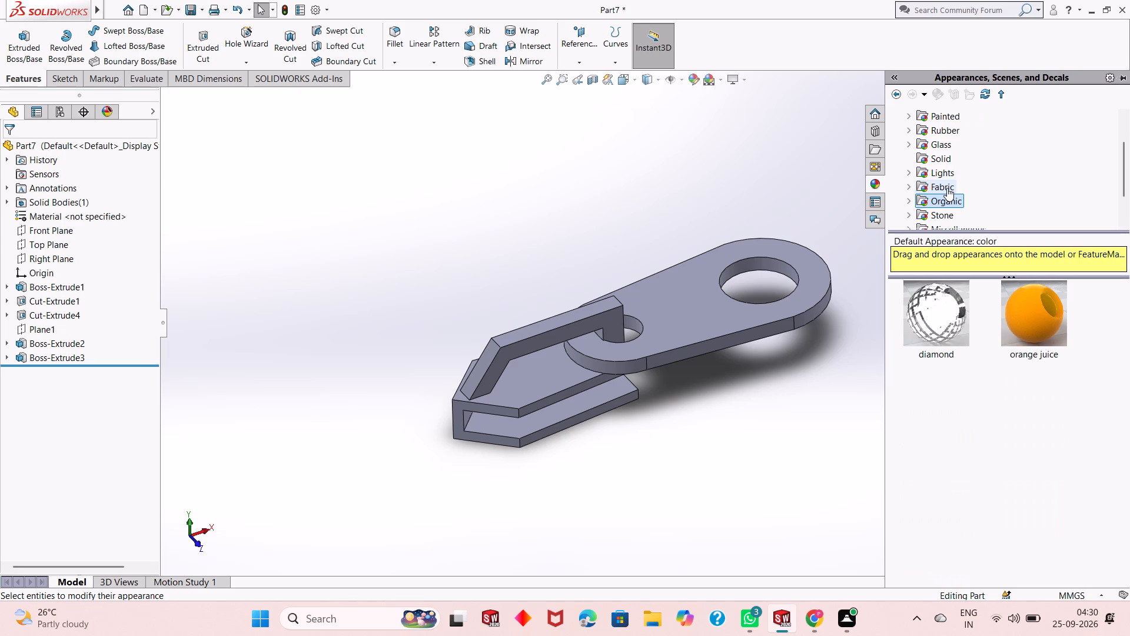
left_click(947, 188)
left_click(944, 212)
scroll(944, 206, "down", 1)
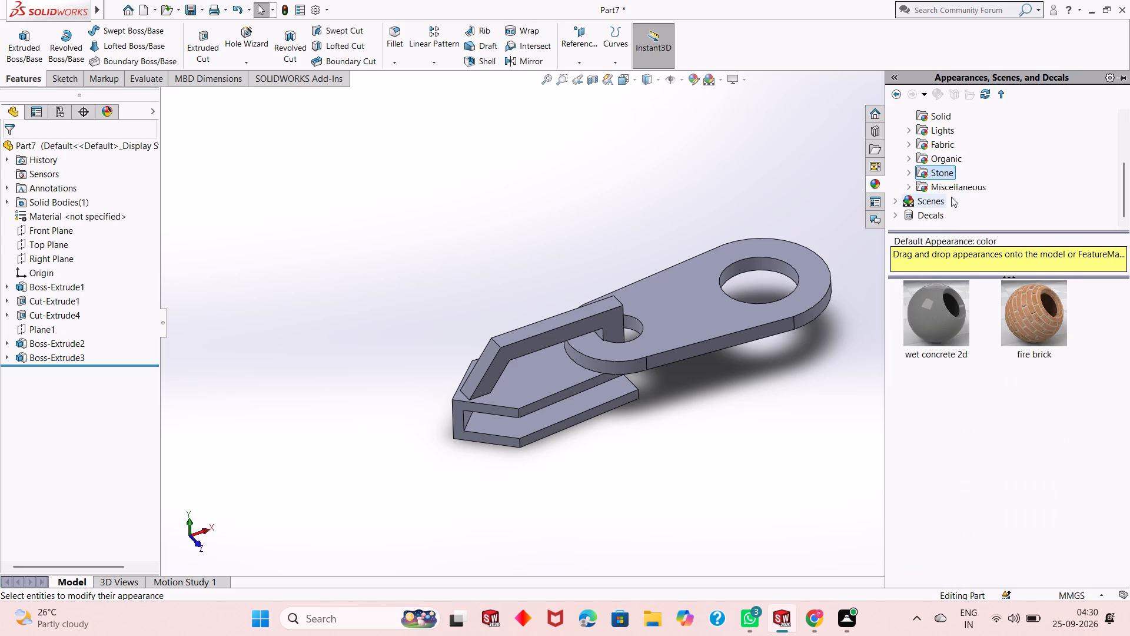
left_click(952, 190)
scroll(952, 189, "up", 2)
left_click(946, 171)
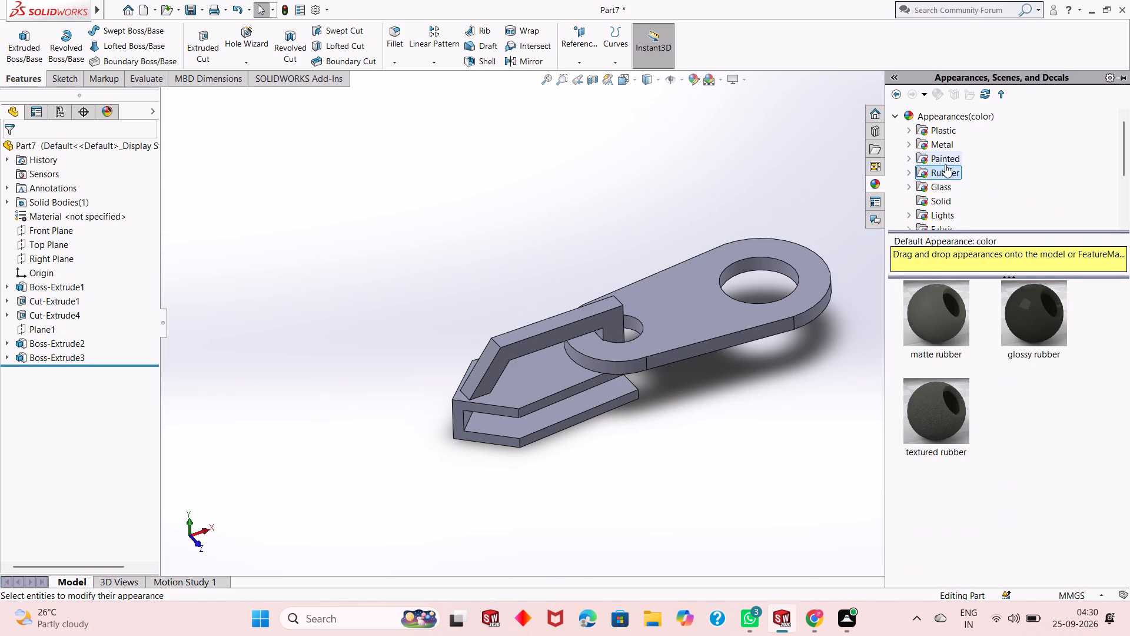
left_click(945, 164)
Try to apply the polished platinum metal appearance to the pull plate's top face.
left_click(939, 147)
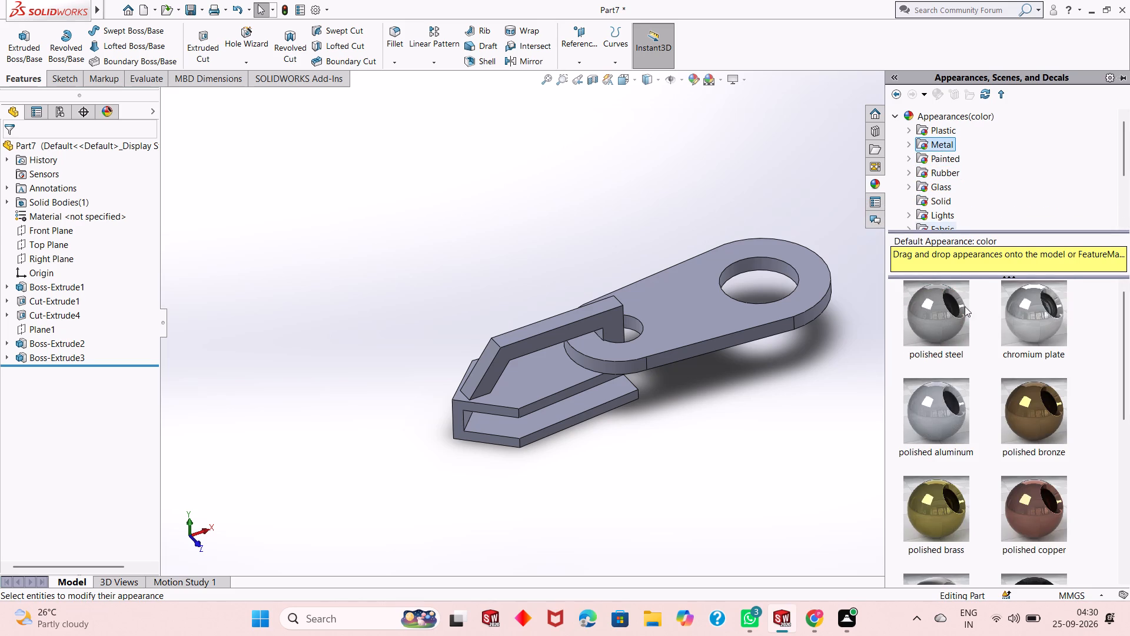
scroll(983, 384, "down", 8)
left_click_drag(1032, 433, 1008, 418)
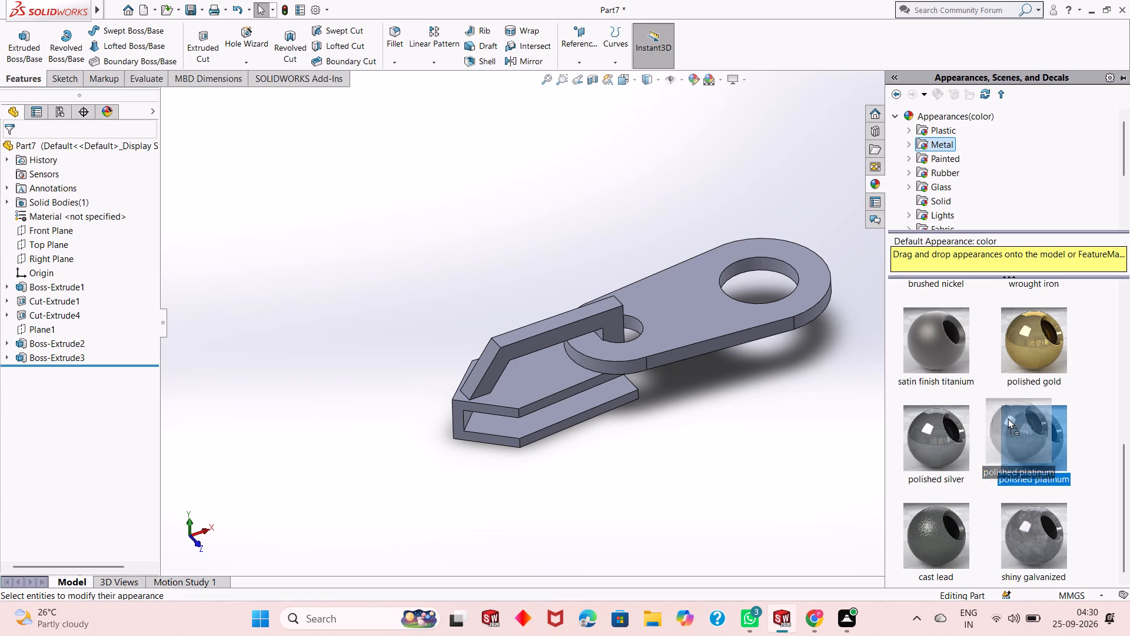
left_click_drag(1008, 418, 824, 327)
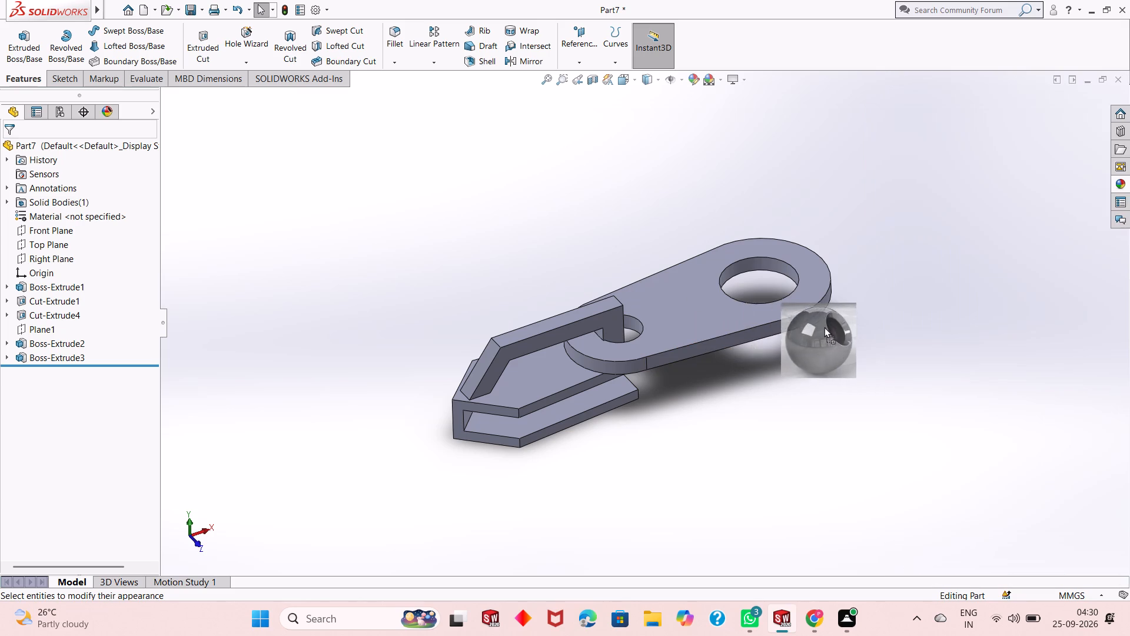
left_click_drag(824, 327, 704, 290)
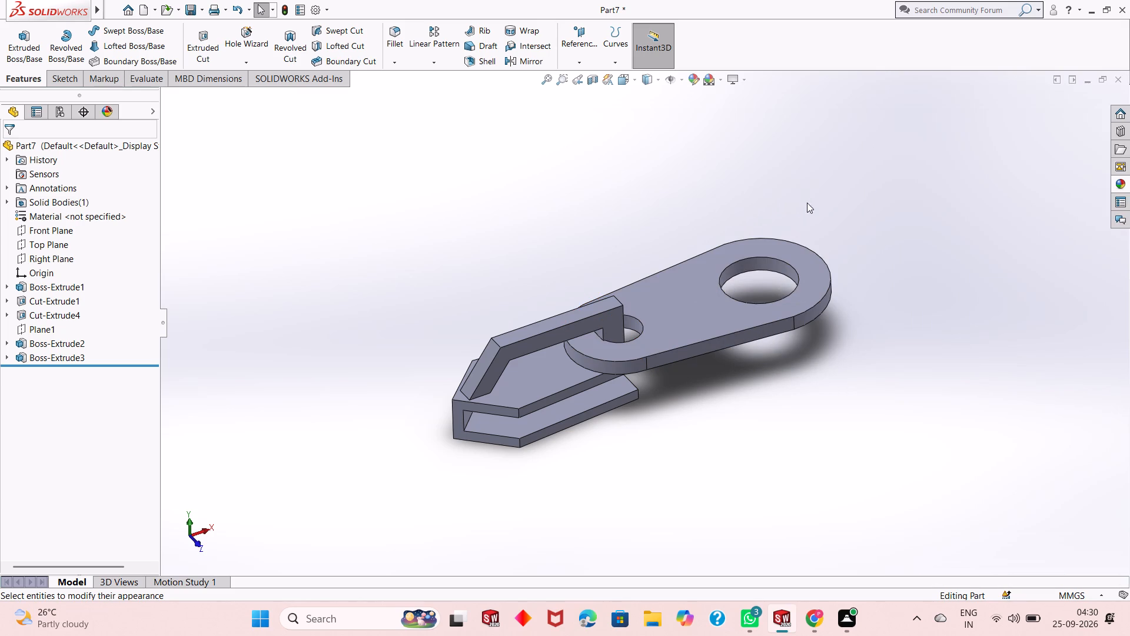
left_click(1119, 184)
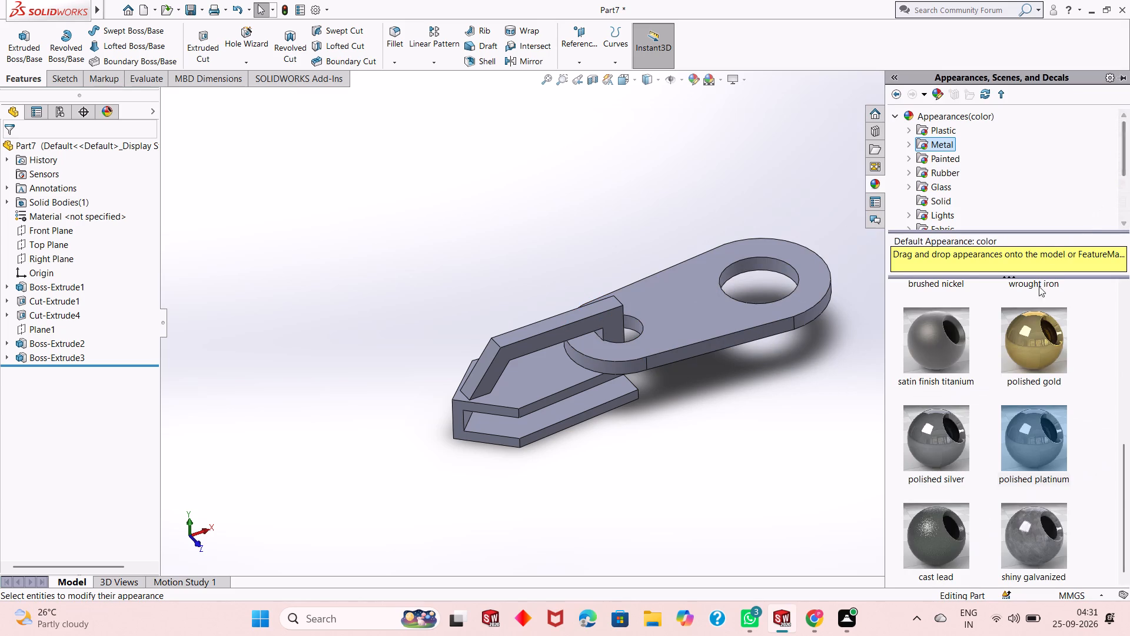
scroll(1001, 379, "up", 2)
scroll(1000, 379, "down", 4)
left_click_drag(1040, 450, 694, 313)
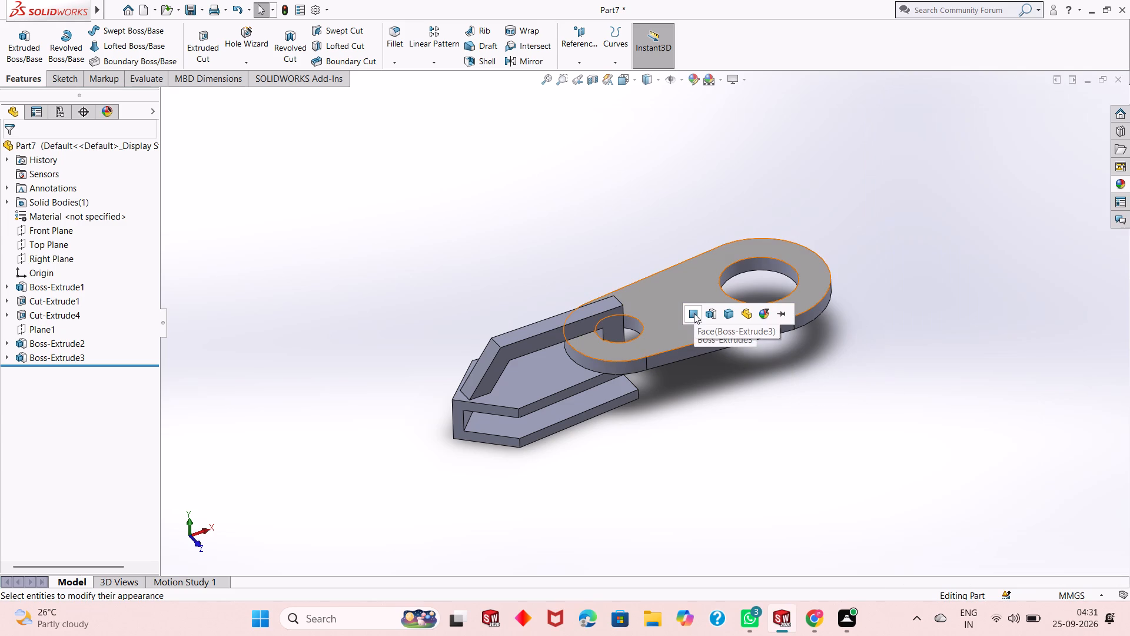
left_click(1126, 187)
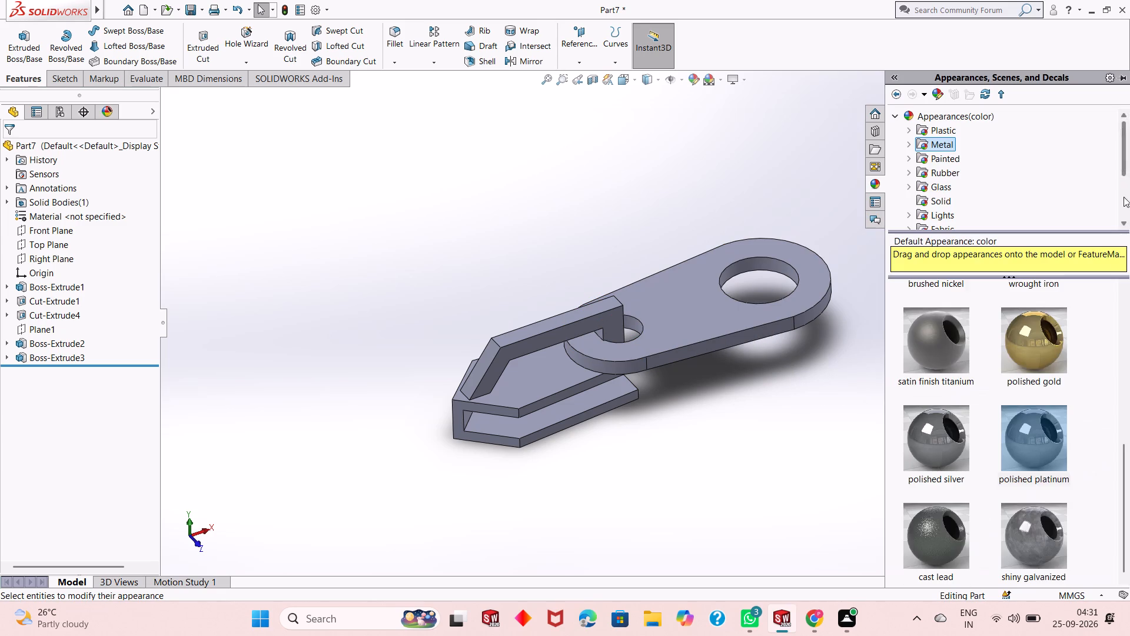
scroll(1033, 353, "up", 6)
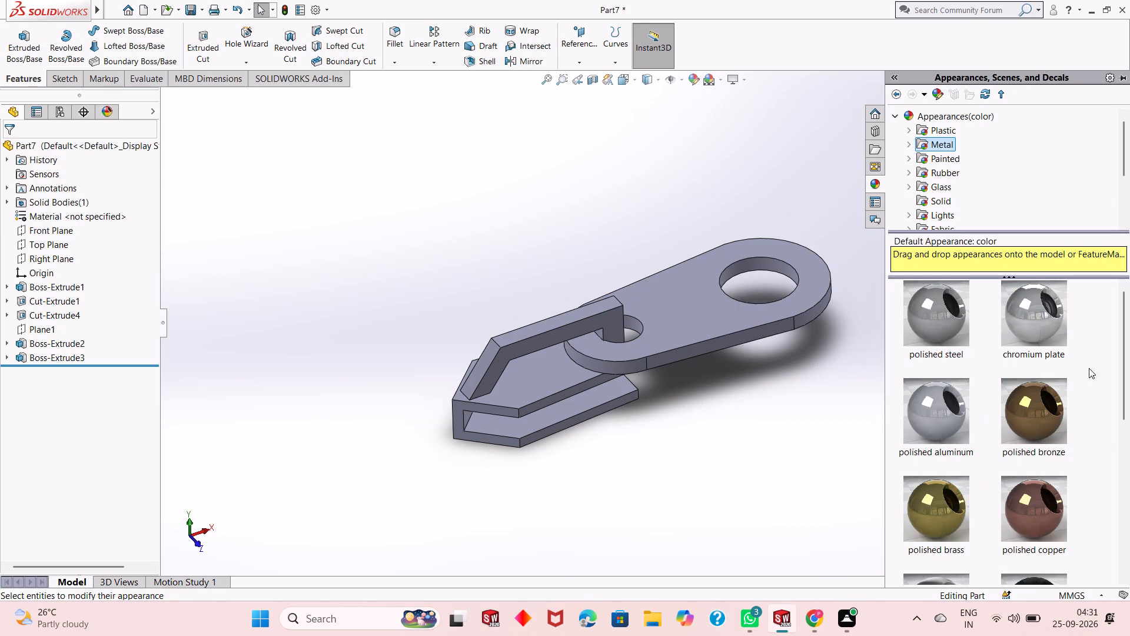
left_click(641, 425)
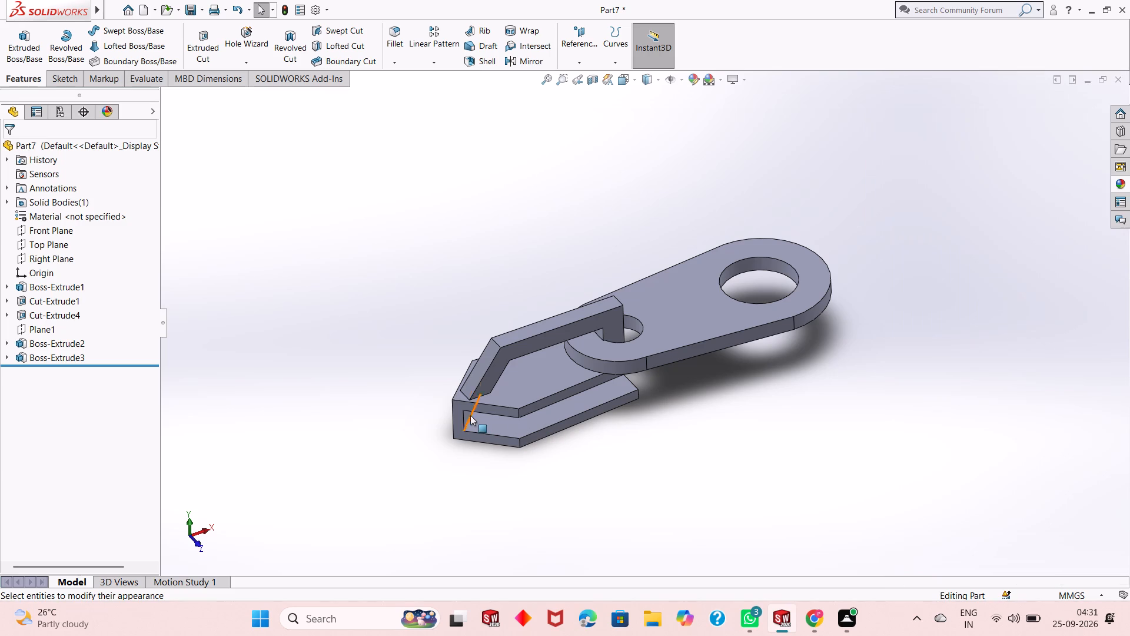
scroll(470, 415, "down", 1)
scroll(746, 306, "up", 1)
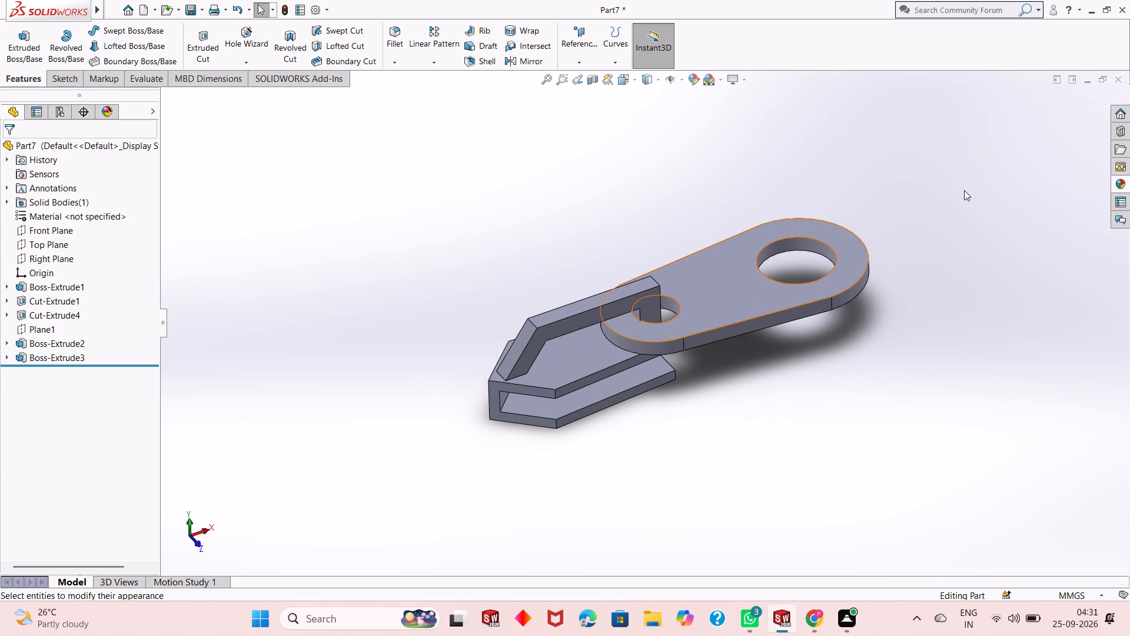
Save the part in the Downloads folder as a SOLIDWORKS part named Toggle clamp.
key("ctrl+s")
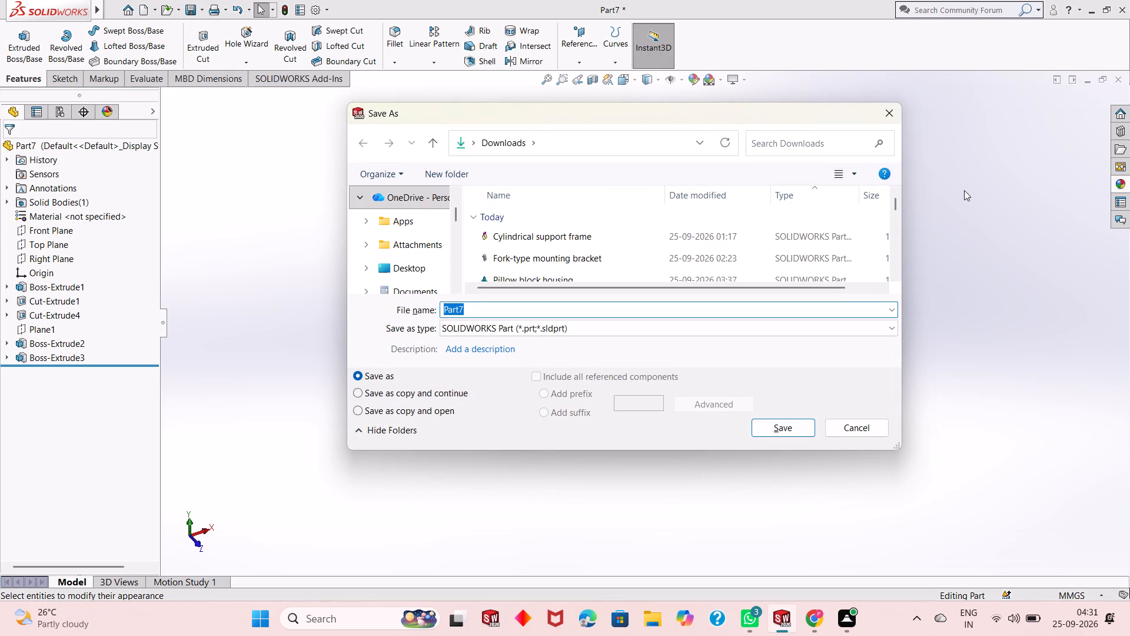
type("Toggle")
key("space")
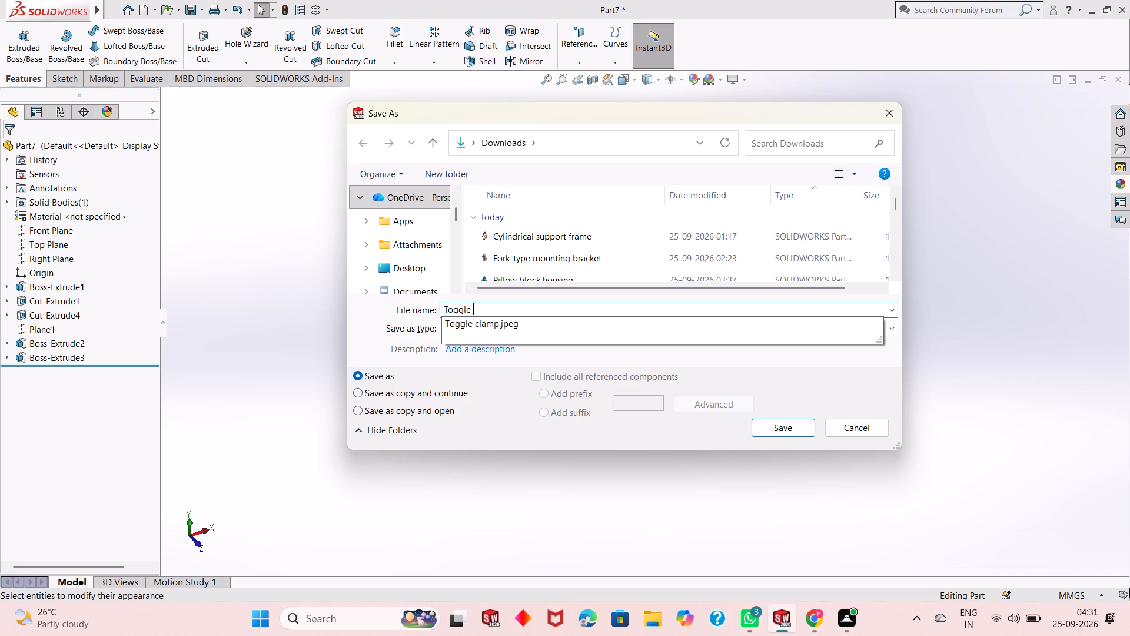
type("clamp")
key("Return")
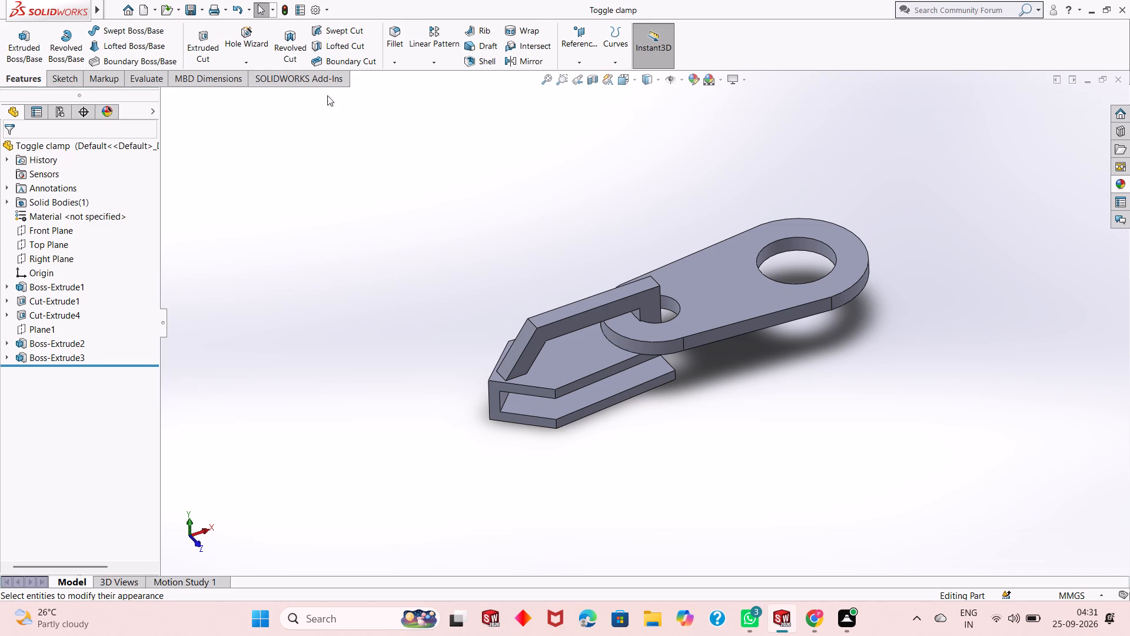
Save a PDF copy of the part as Toggle clamp in the Downloads folder.
left_click(201, 5)
left_click(206, 43)
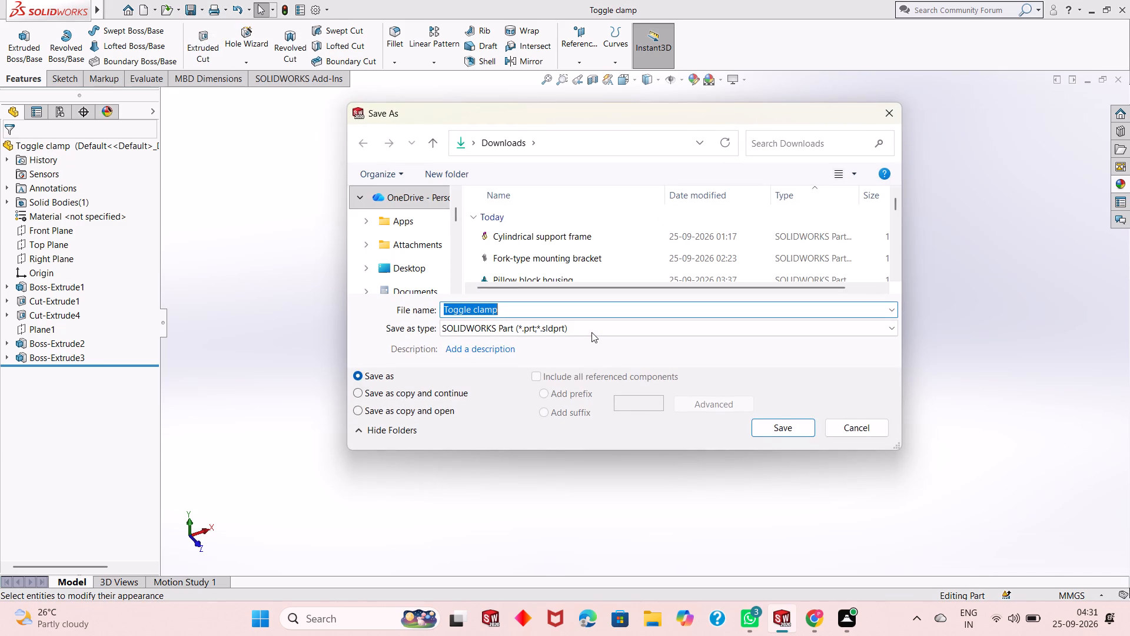
left_click(591, 332)
left_click(636, 84)
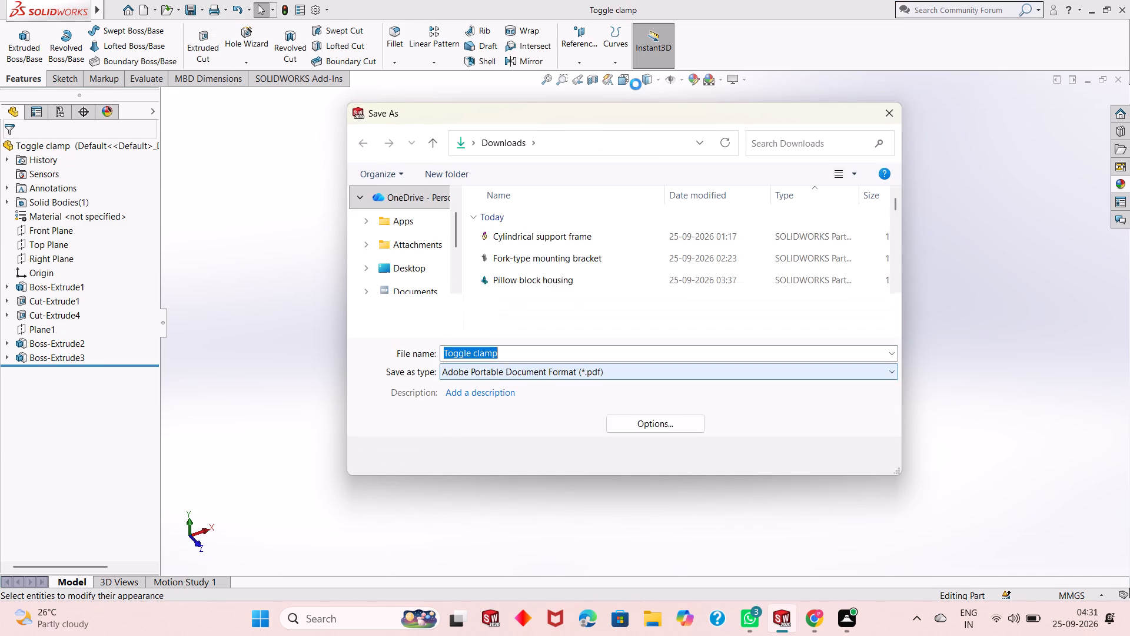
left_click(786, 453)
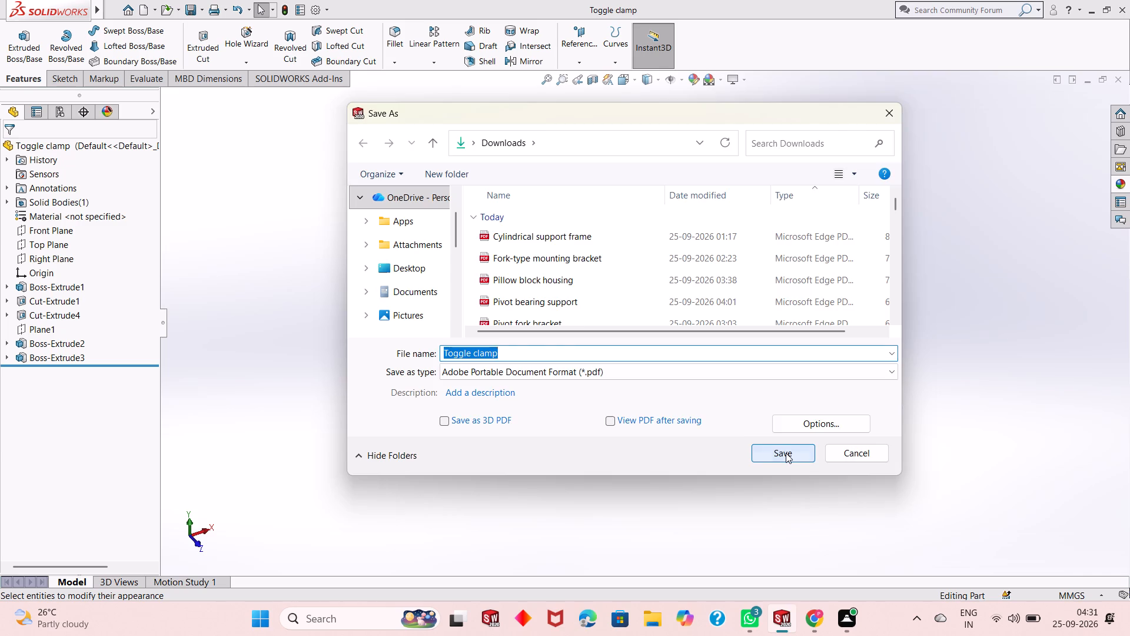